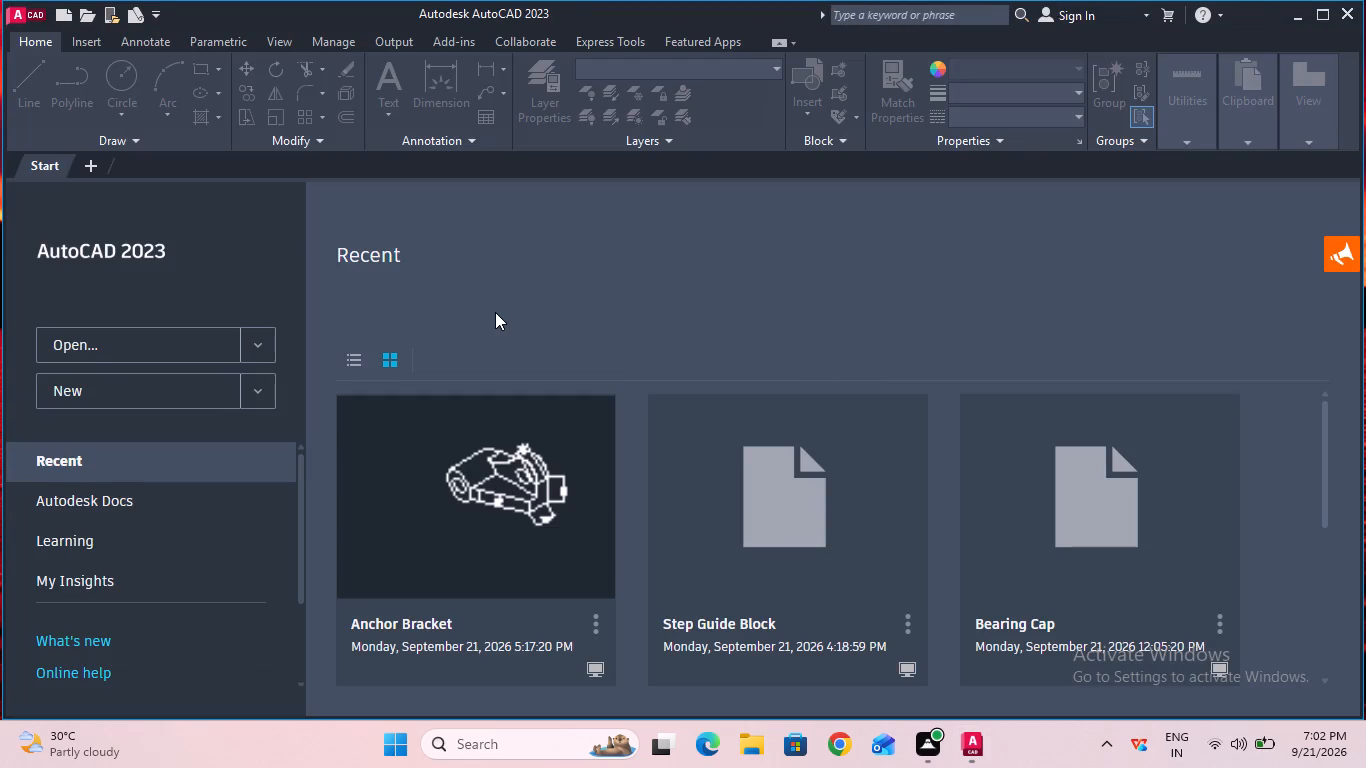
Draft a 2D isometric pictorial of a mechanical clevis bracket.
Create a new drawing from the acad.dwt template.
click(200, 396)
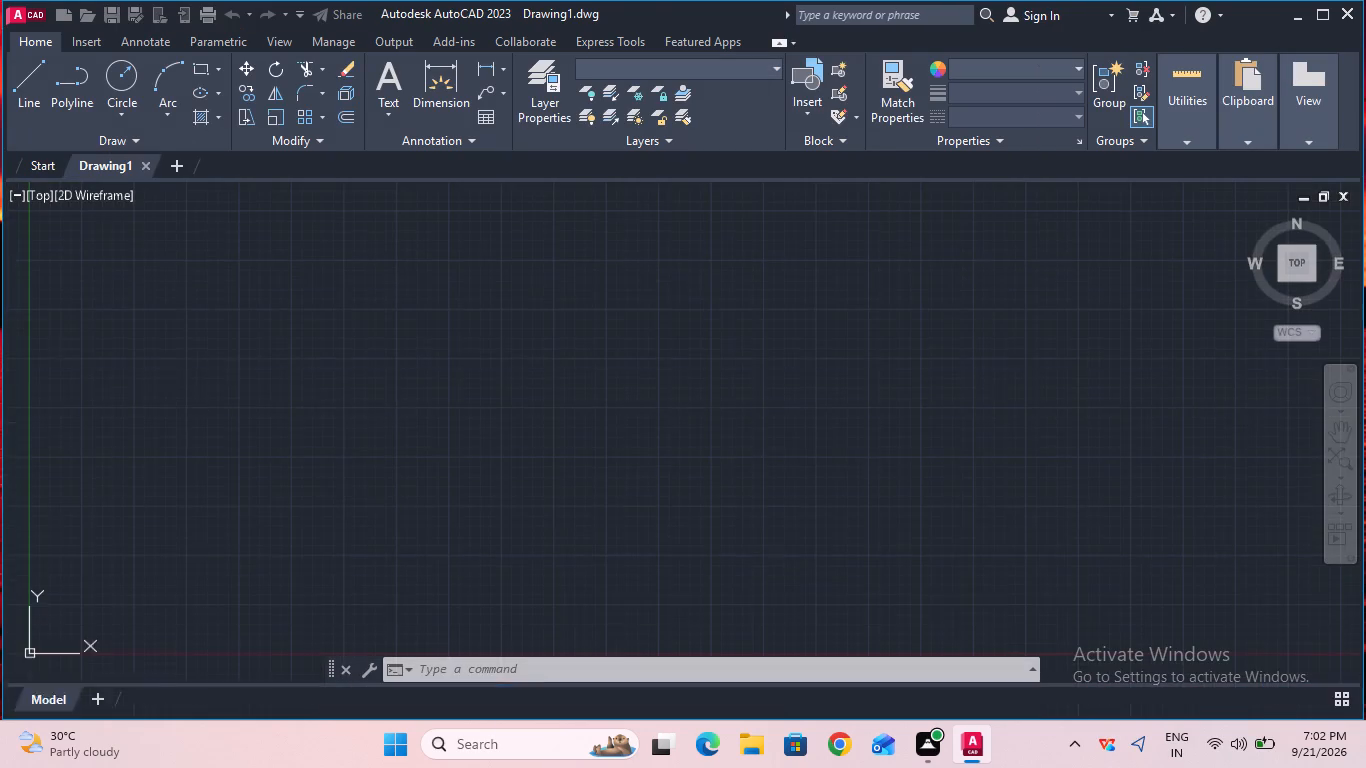
Turn on command history logging with LOGFILEON.
click(507, 634)
text(log)
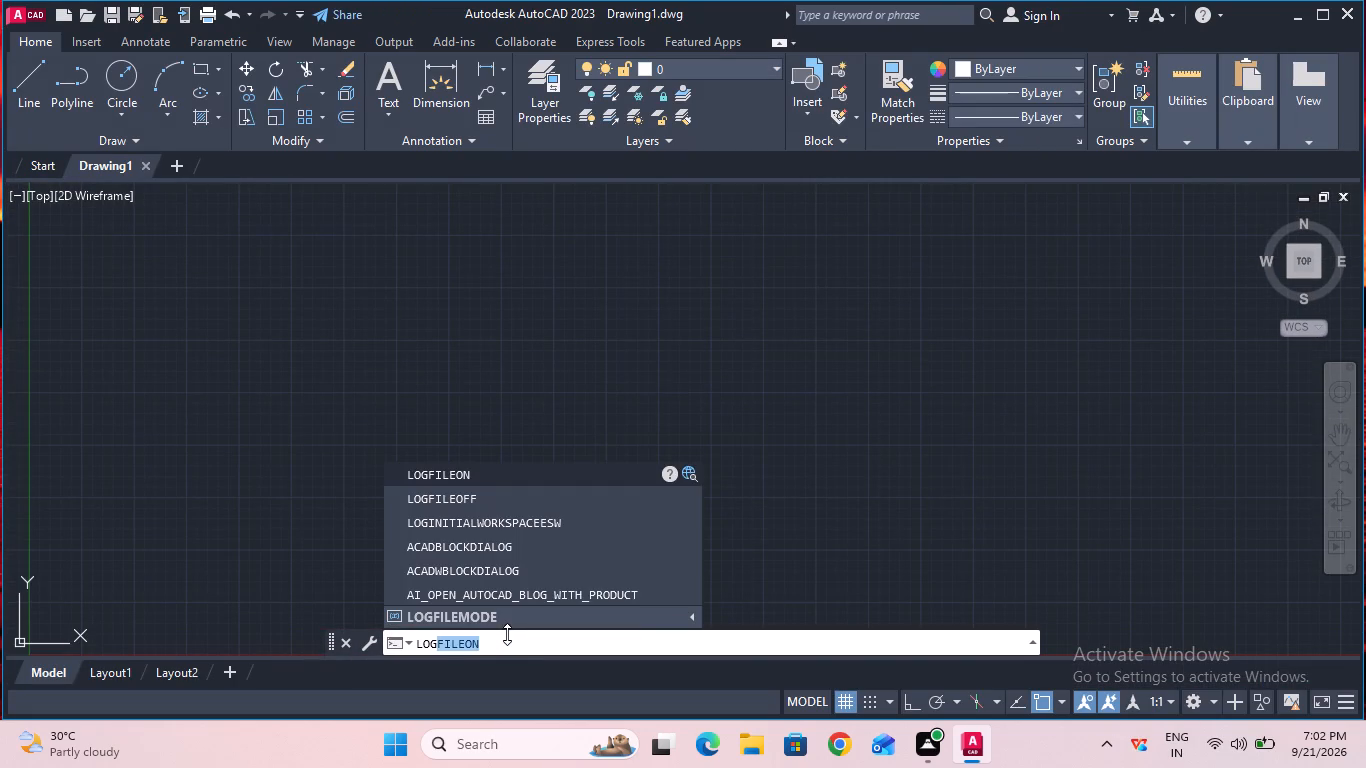
click(481, 464)
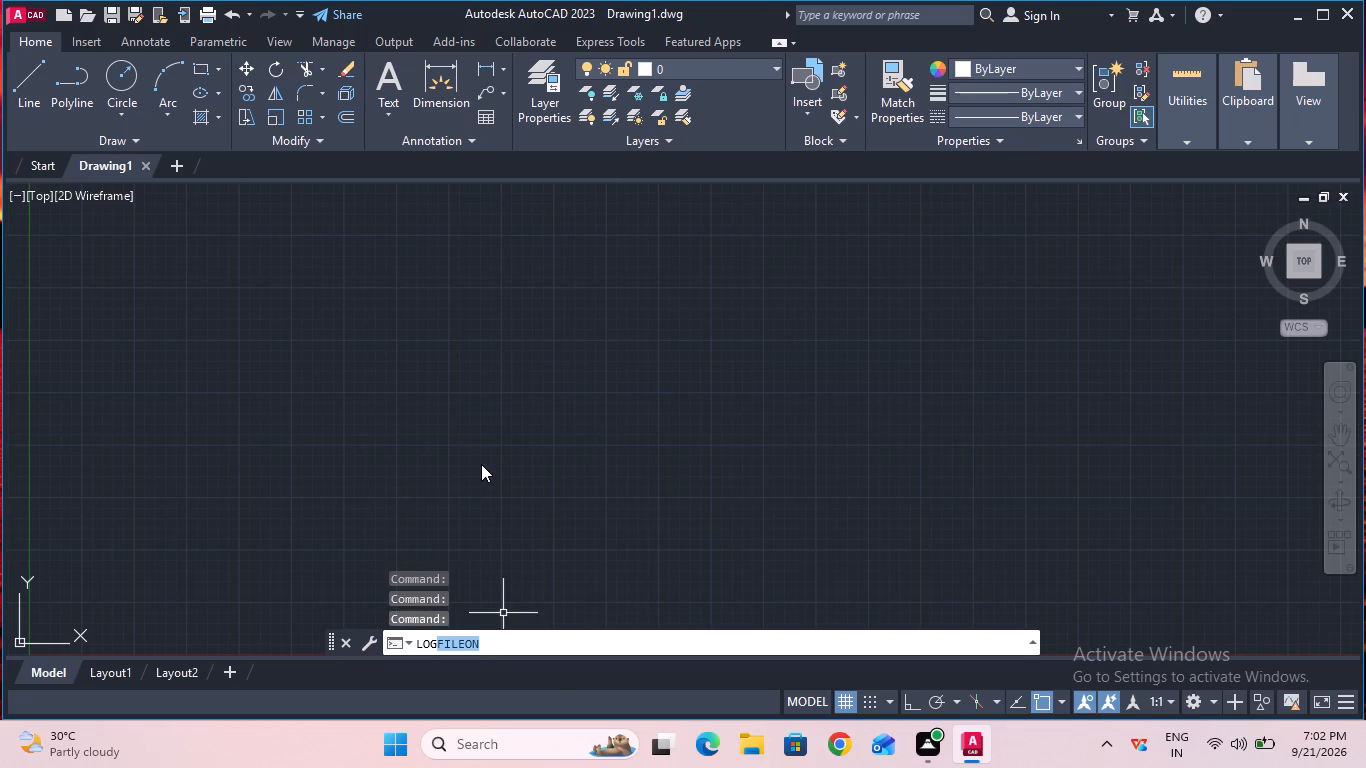
Configure the drawing units to a length precision of 0 and an insertion scale in millimeters.
click(572, 642)
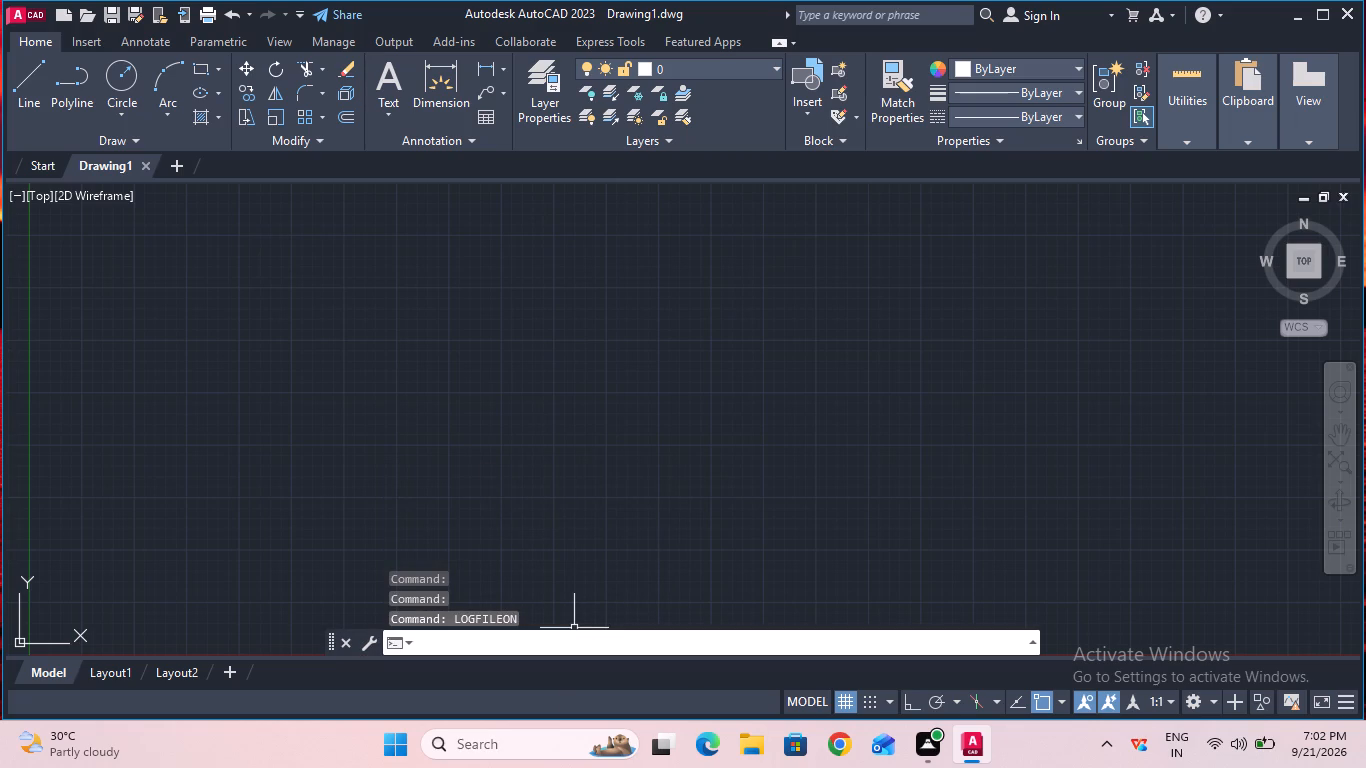
text(uni)
click(470, 494)
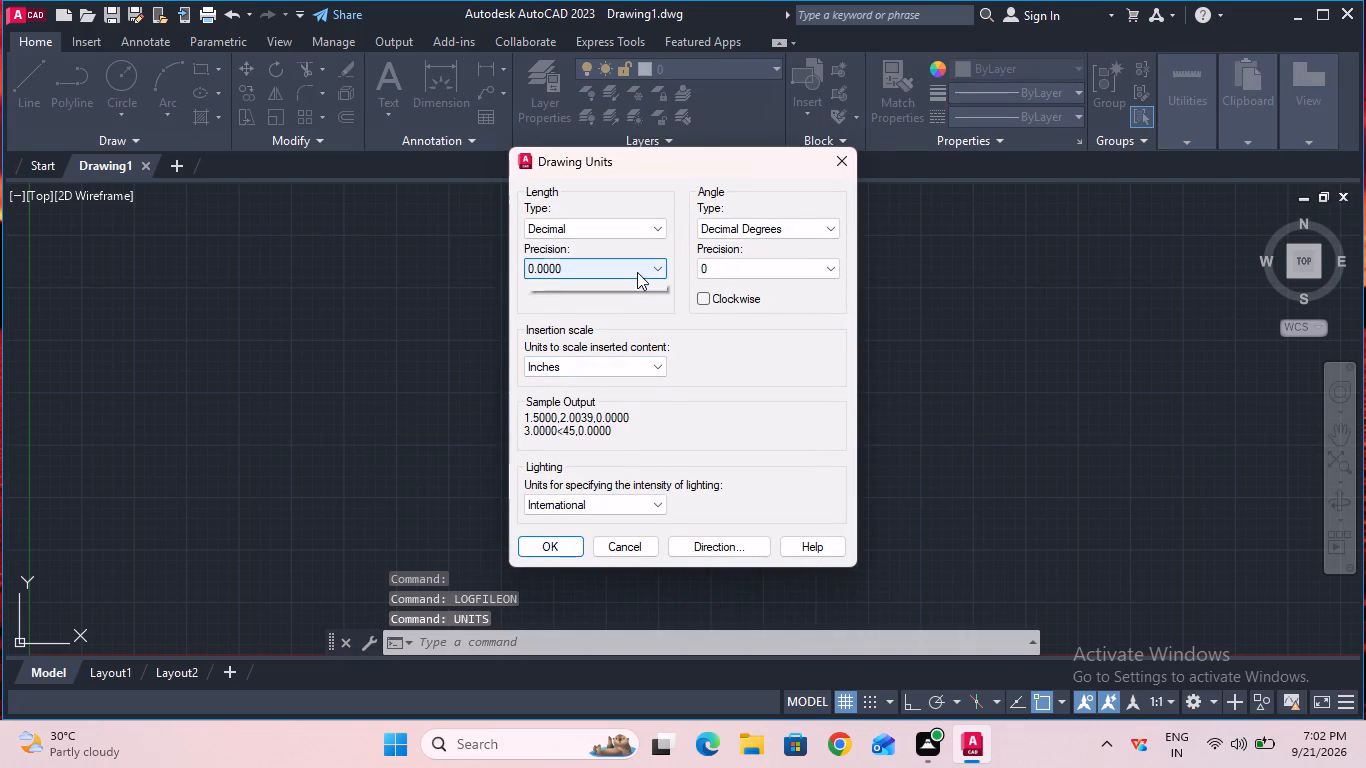
click(638, 272)
click(637, 283)
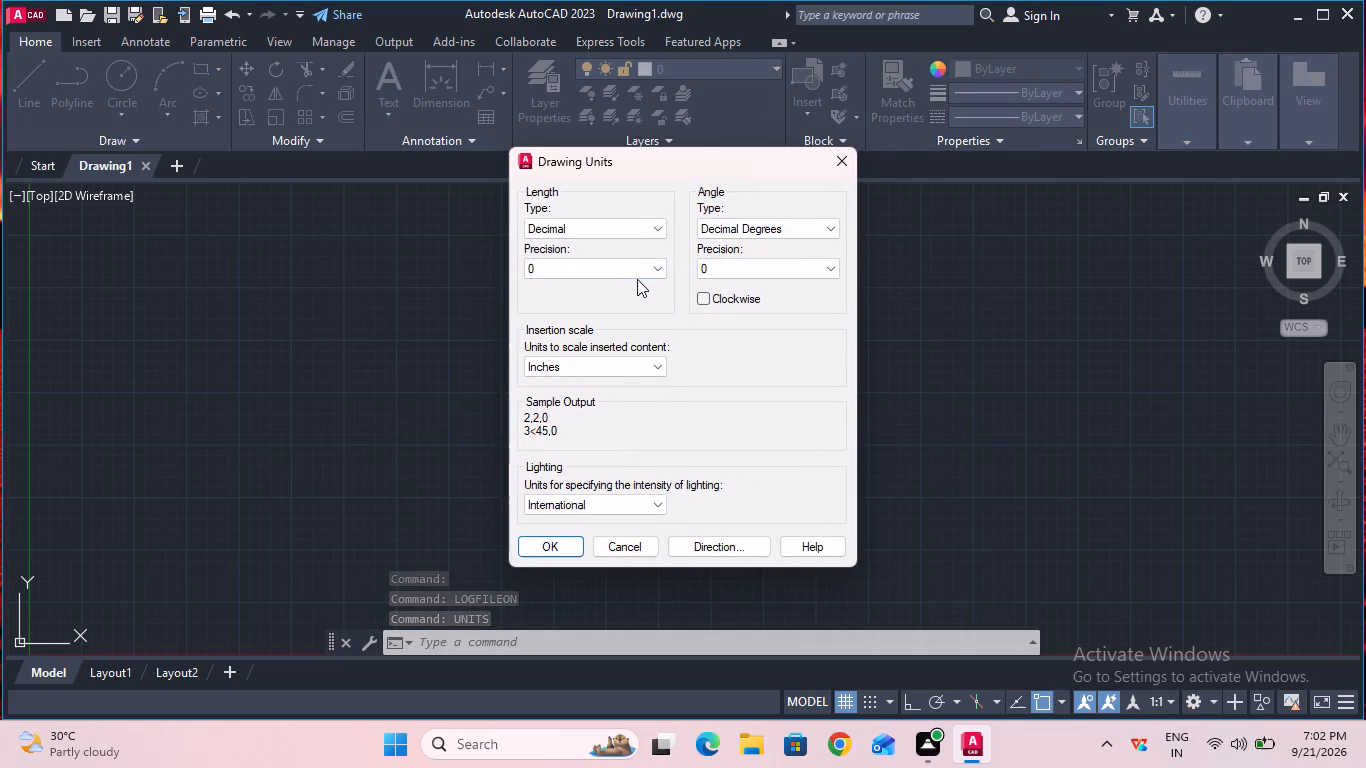
click(612, 358)
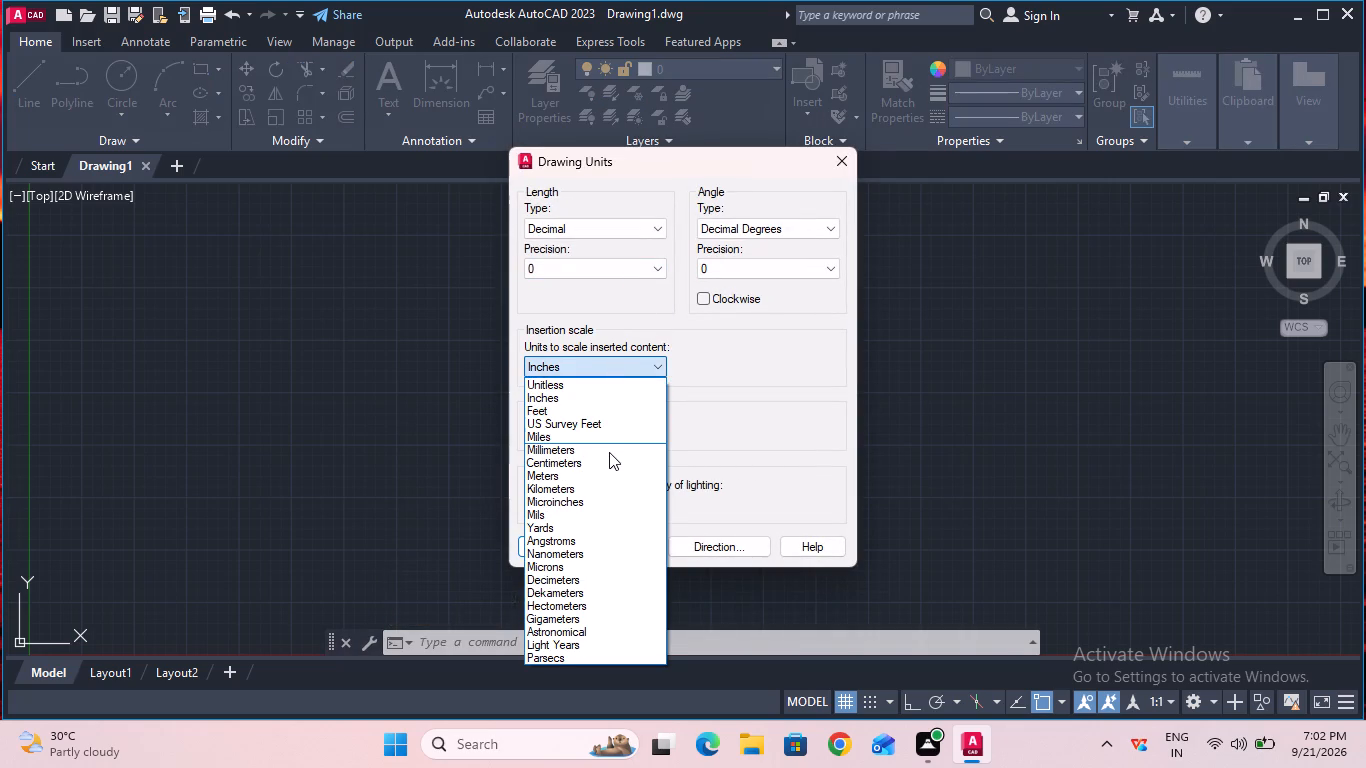
click(609, 452)
click(555, 536)
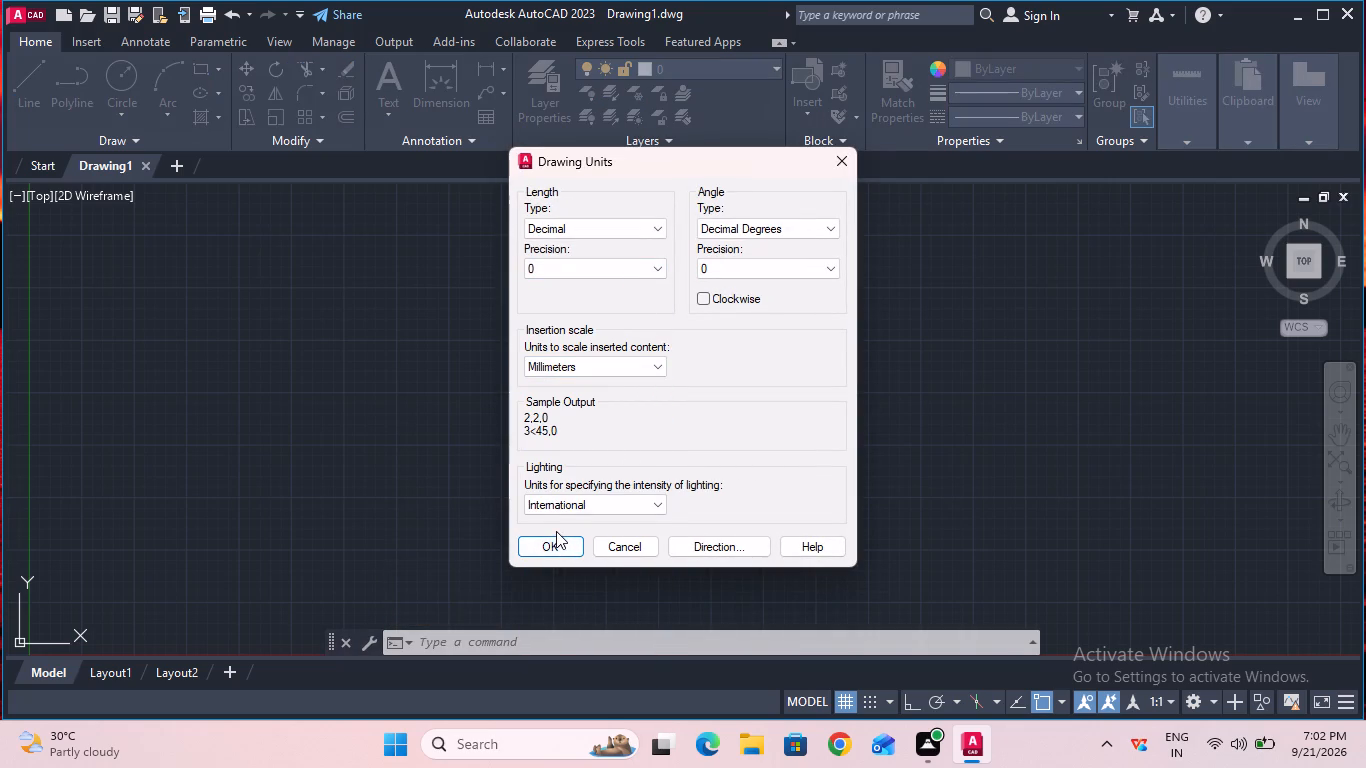
click(556, 542)
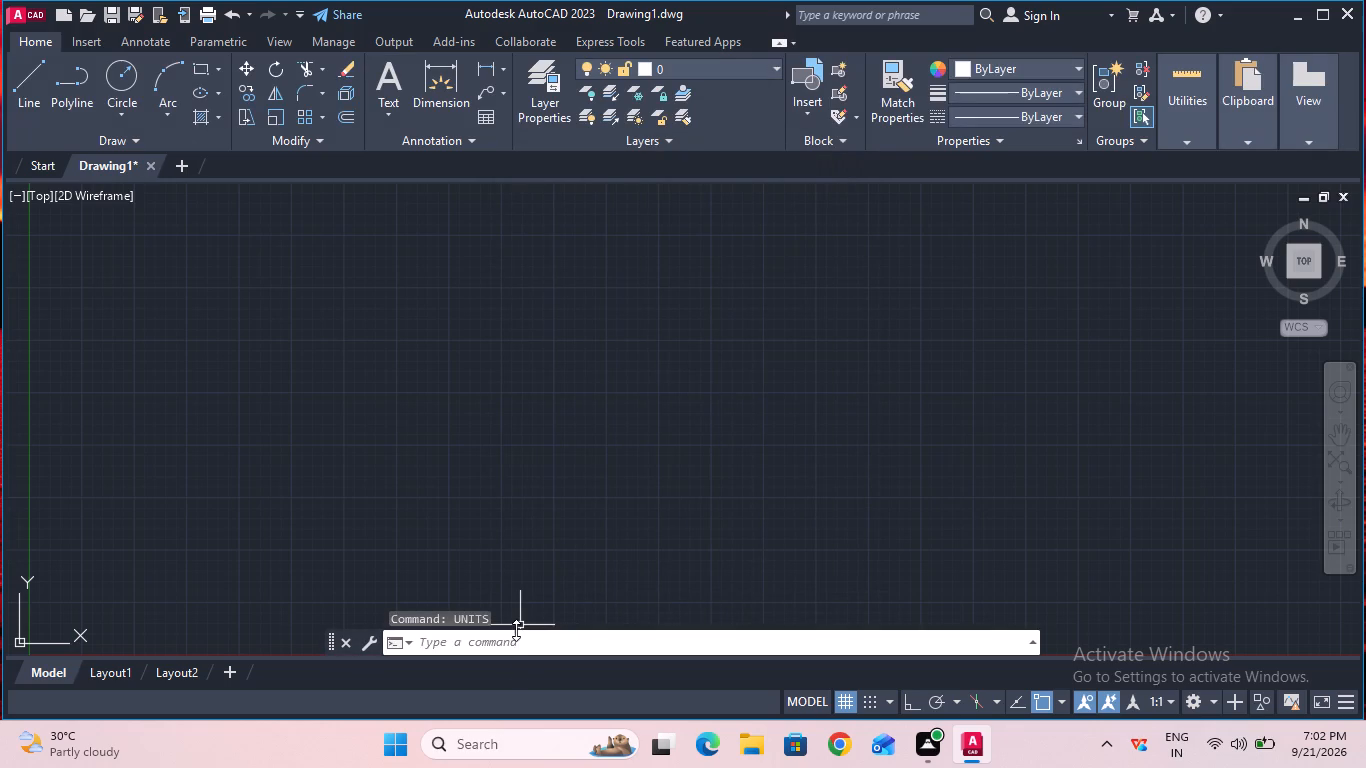
Modify the Standard dimension style so its linear dimensions use a precision of 0.
click(516, 630)
key(d)
key(Return)
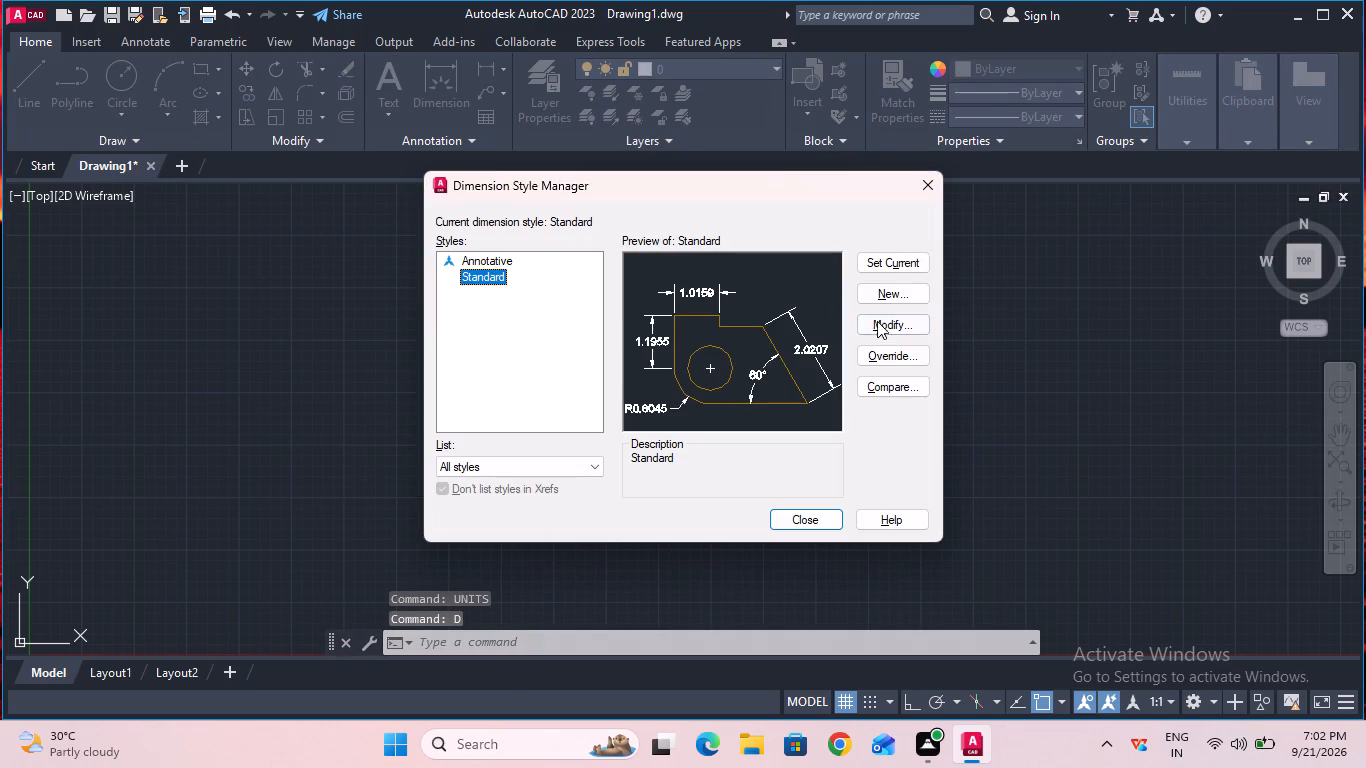
click(881, 327)
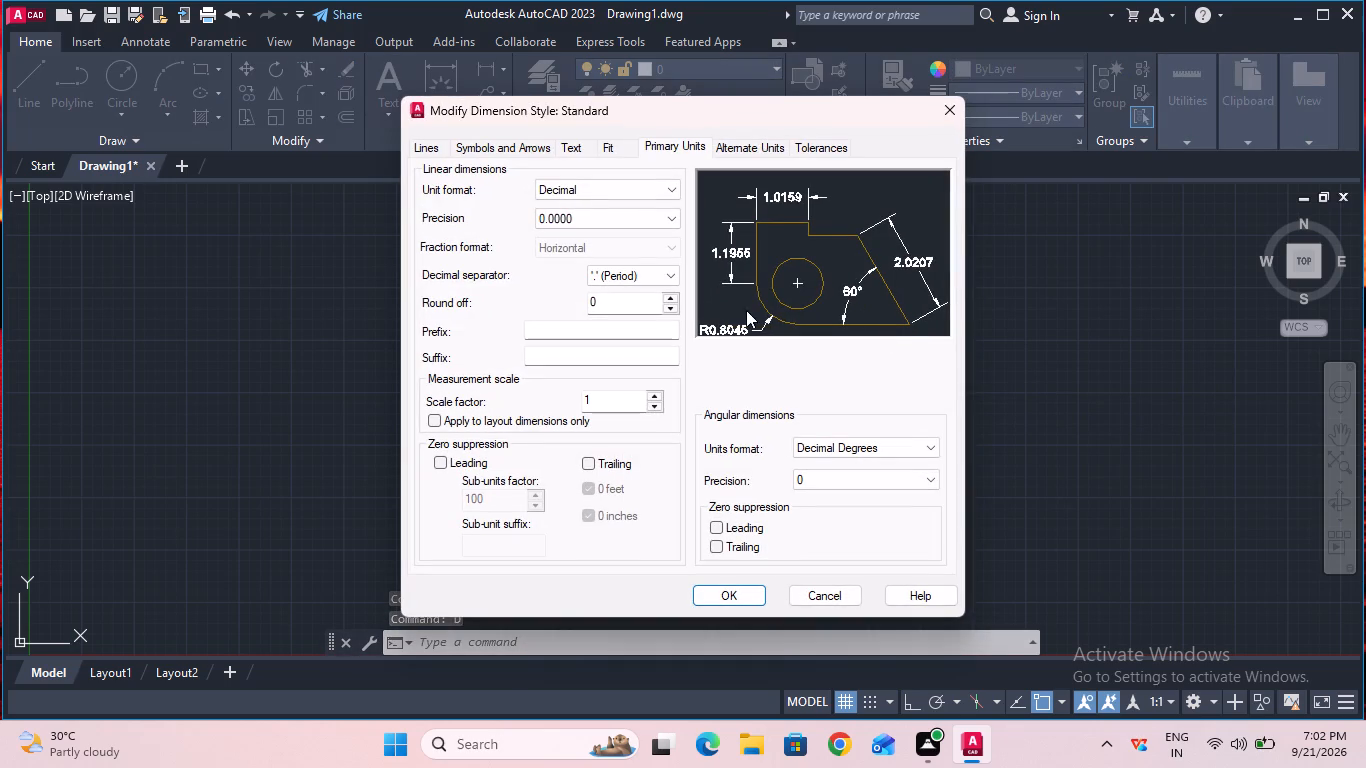
click(581, 214)
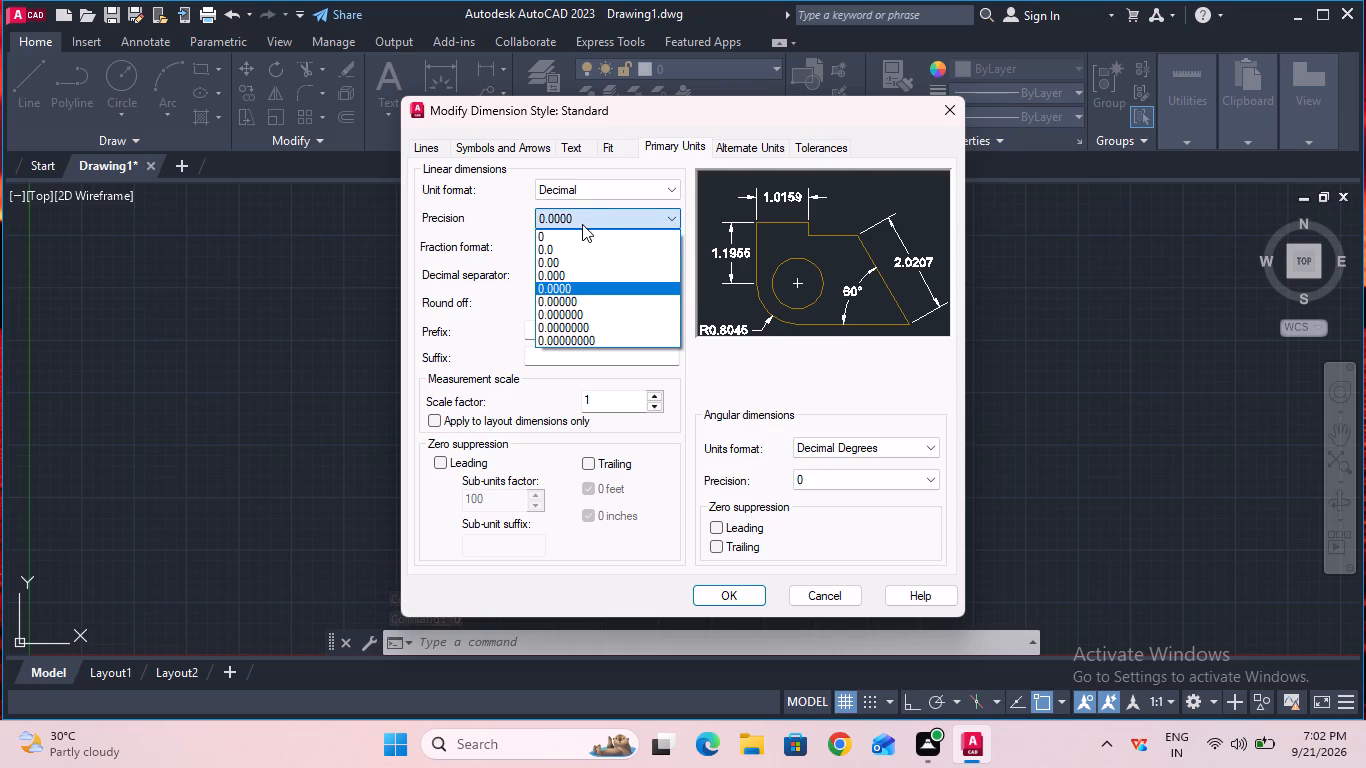
click(584, 235)
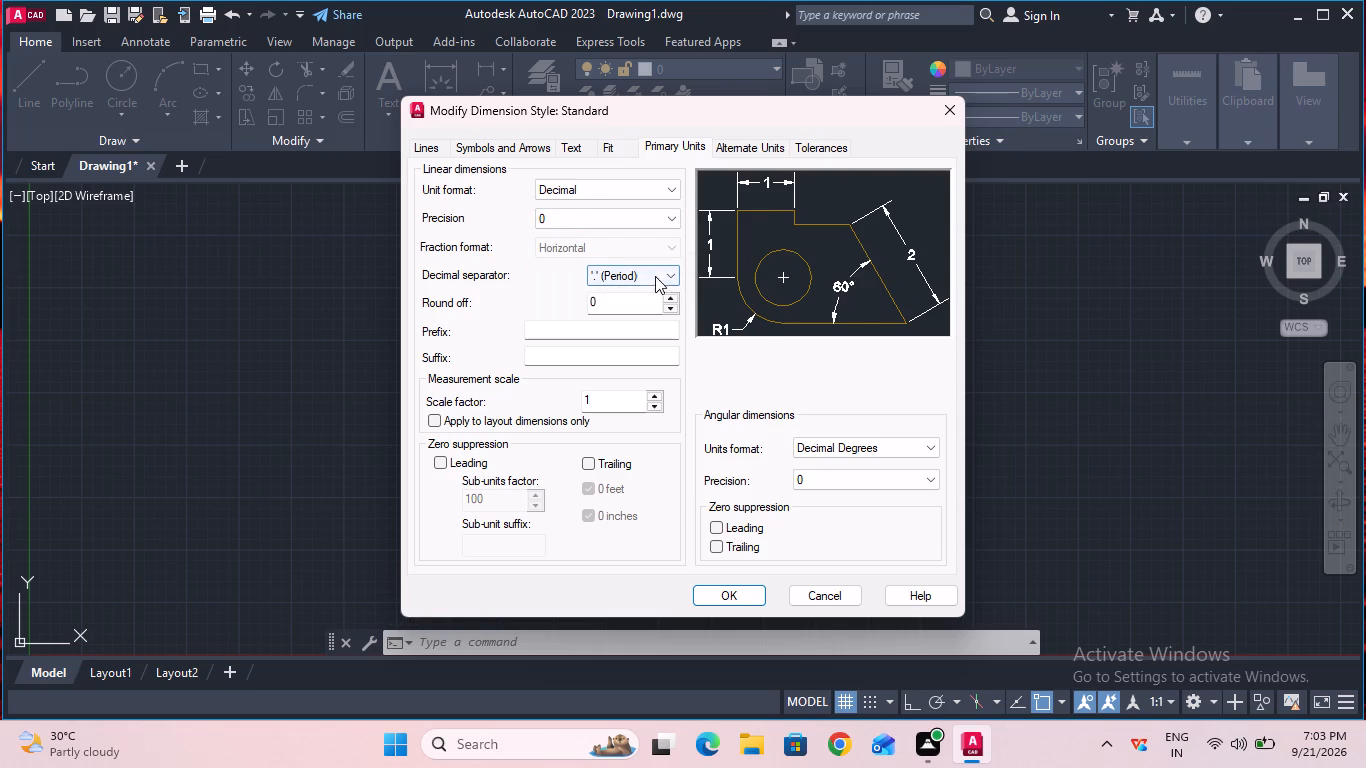
Give the Standard dimension style a text height of 6 and ISO standard text alignment, and set it current.
click(566, 150)
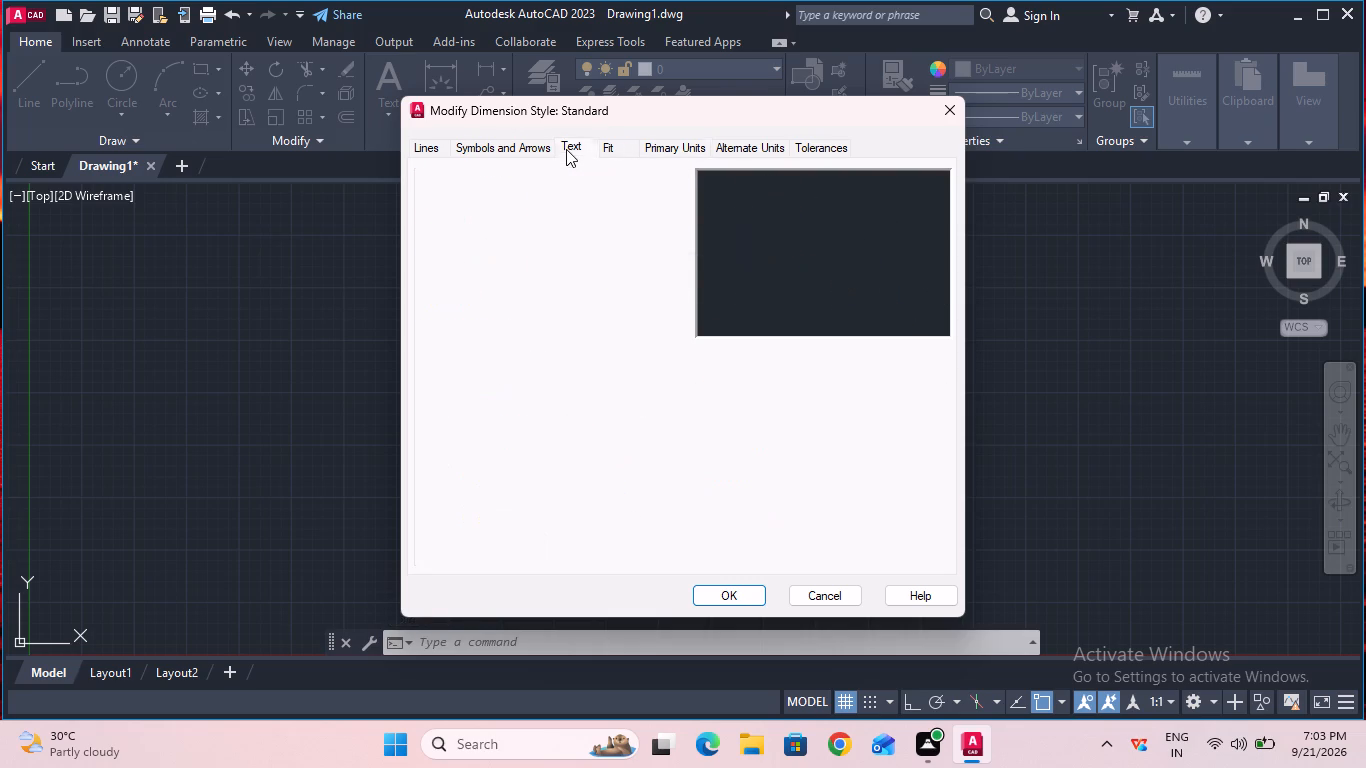
click(645, 285)
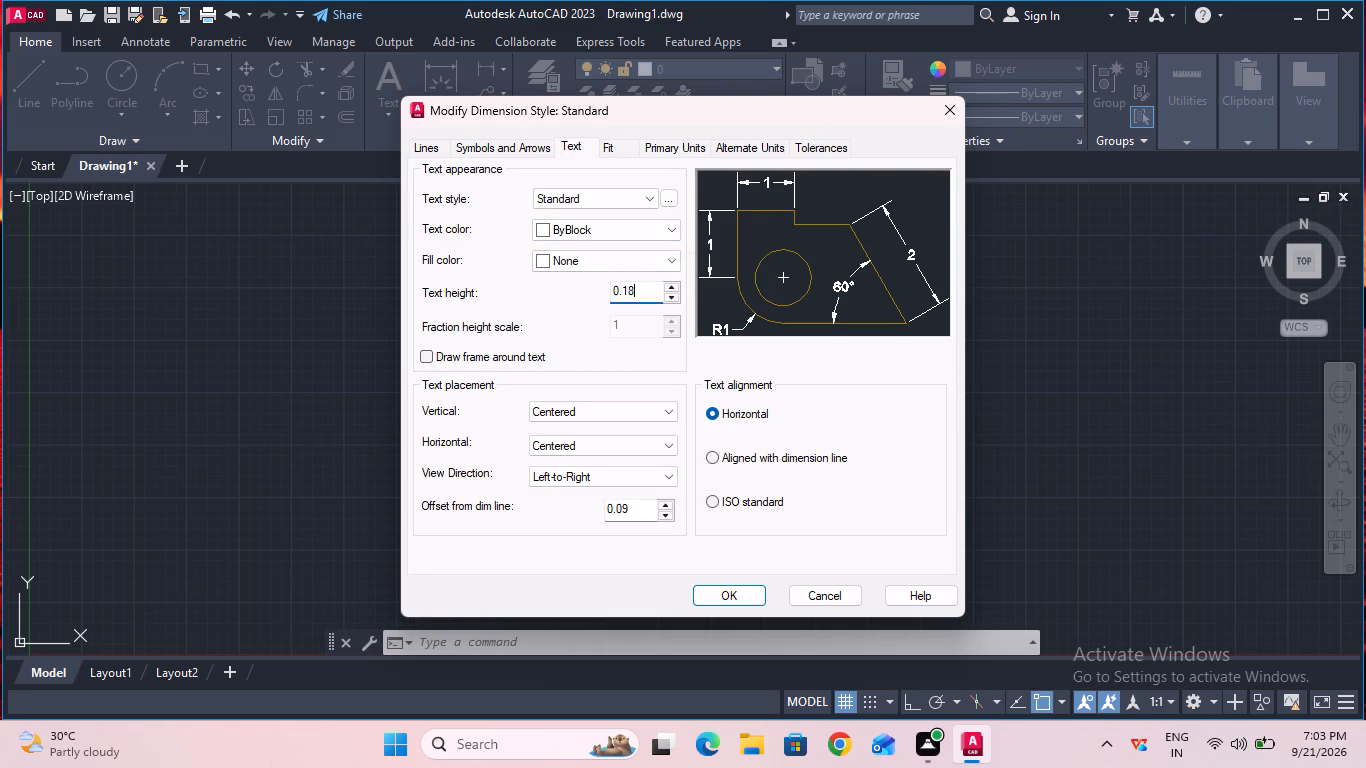
key(BackSpace)
key(BackSpace)
key(BackSpace)
key(BackSpace)
key(BackSpace)
key(BackSpace)
key(BackSpace)
key(BackSpace)
key(BackSpace)
key(BackSpace)
key(BackSpace)
key(BackSpace)
key(BackSpace)
key(BackSpace)
key(BackSpace)
key(BackSpace)
key(BackSpace)
key(BackSpace)
key(BackSpace)
key(BackSpace)
key(6)
click(716, 500)
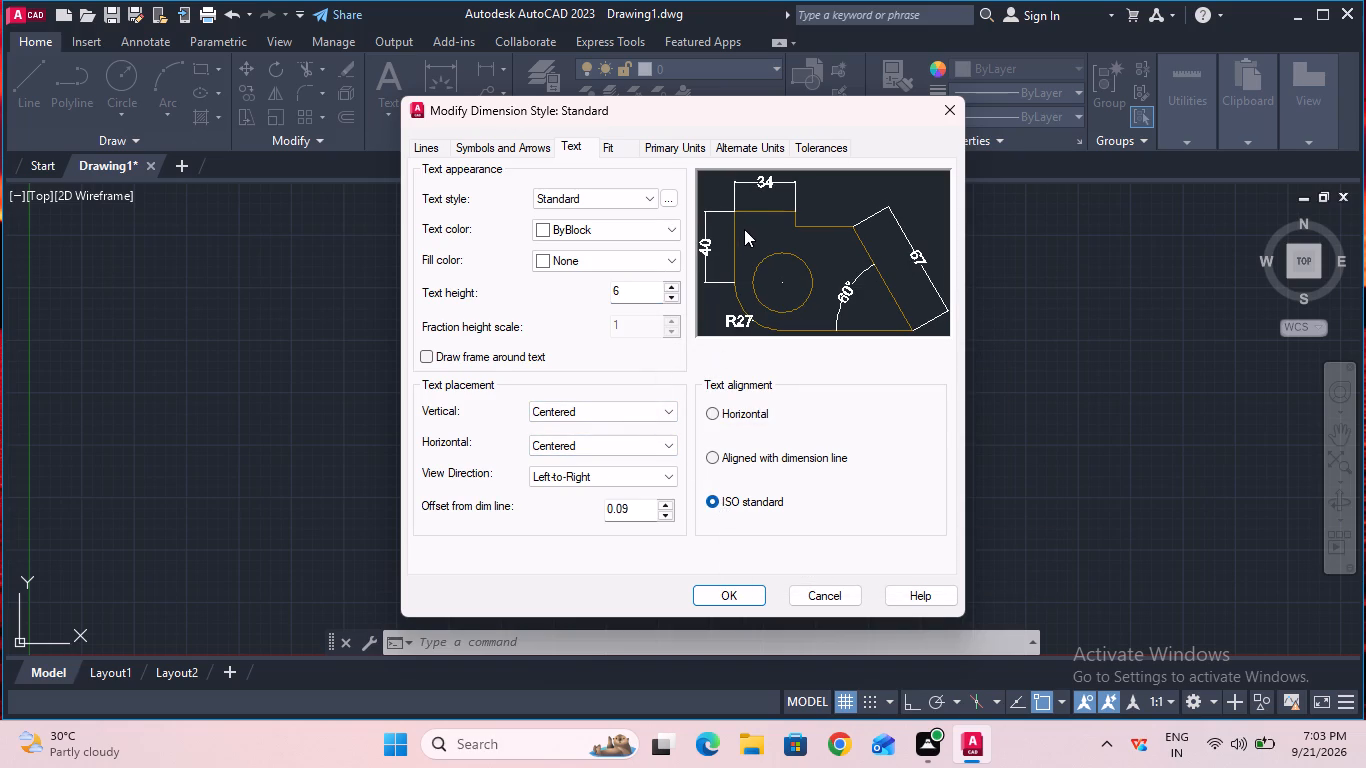
click(736, 591)
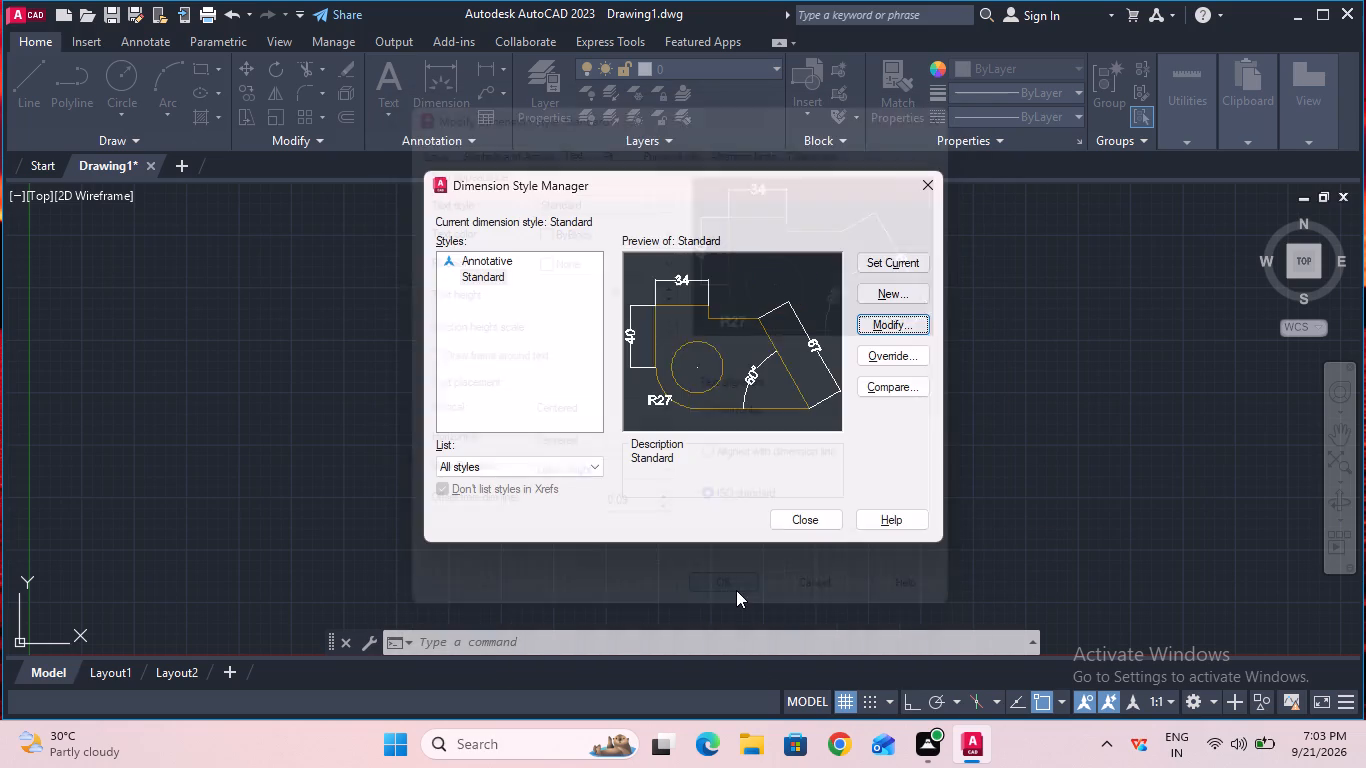
click(897, 256)
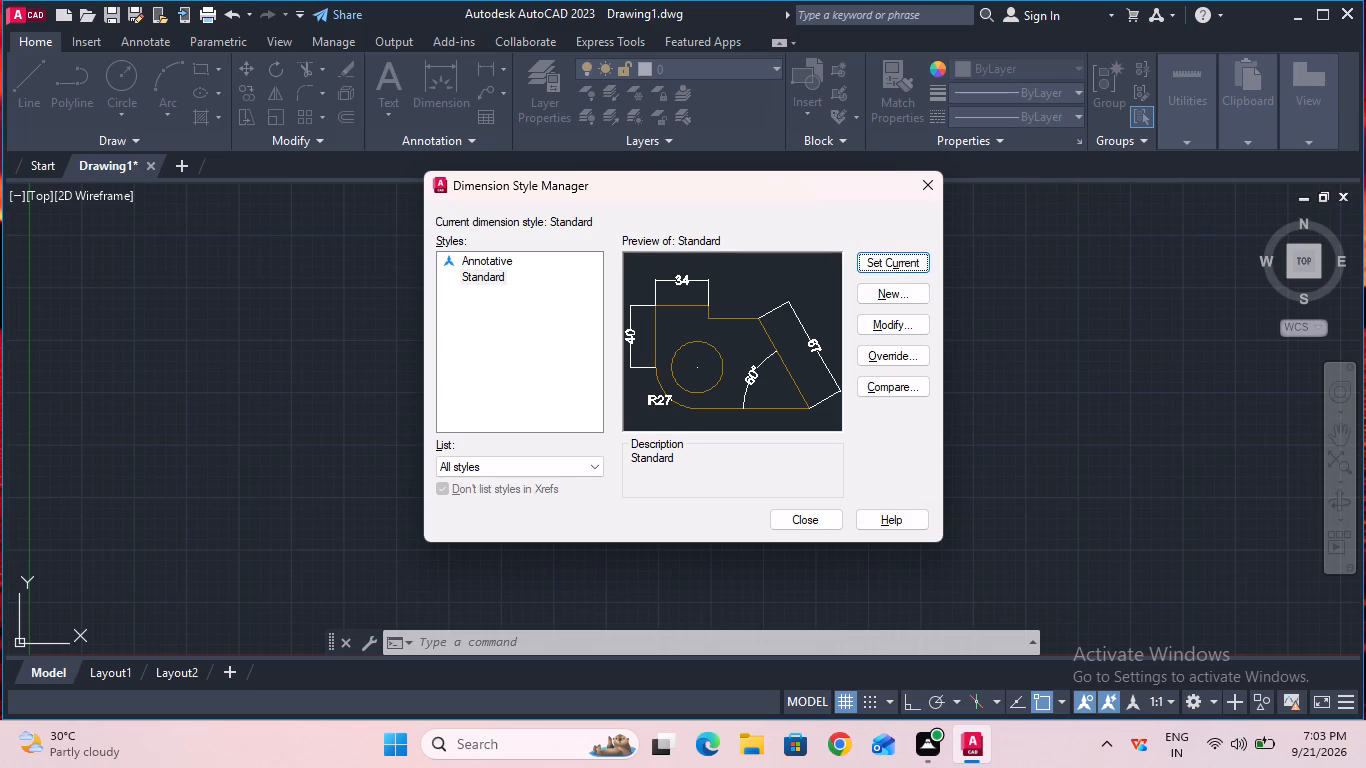
click(812, 520)
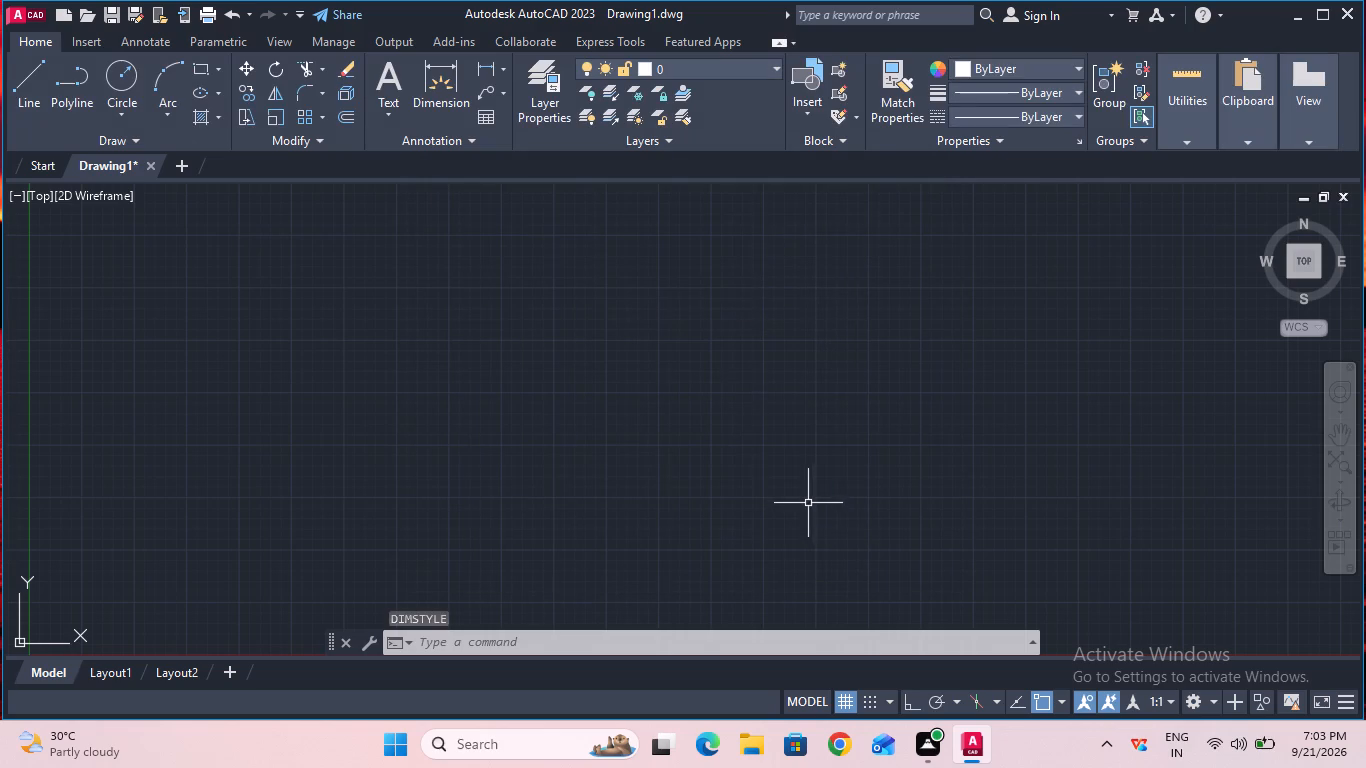
Set the model space limits from 0,0 to 100,100 and fit the full limits area in view.
click(573, 645)
text(limi)
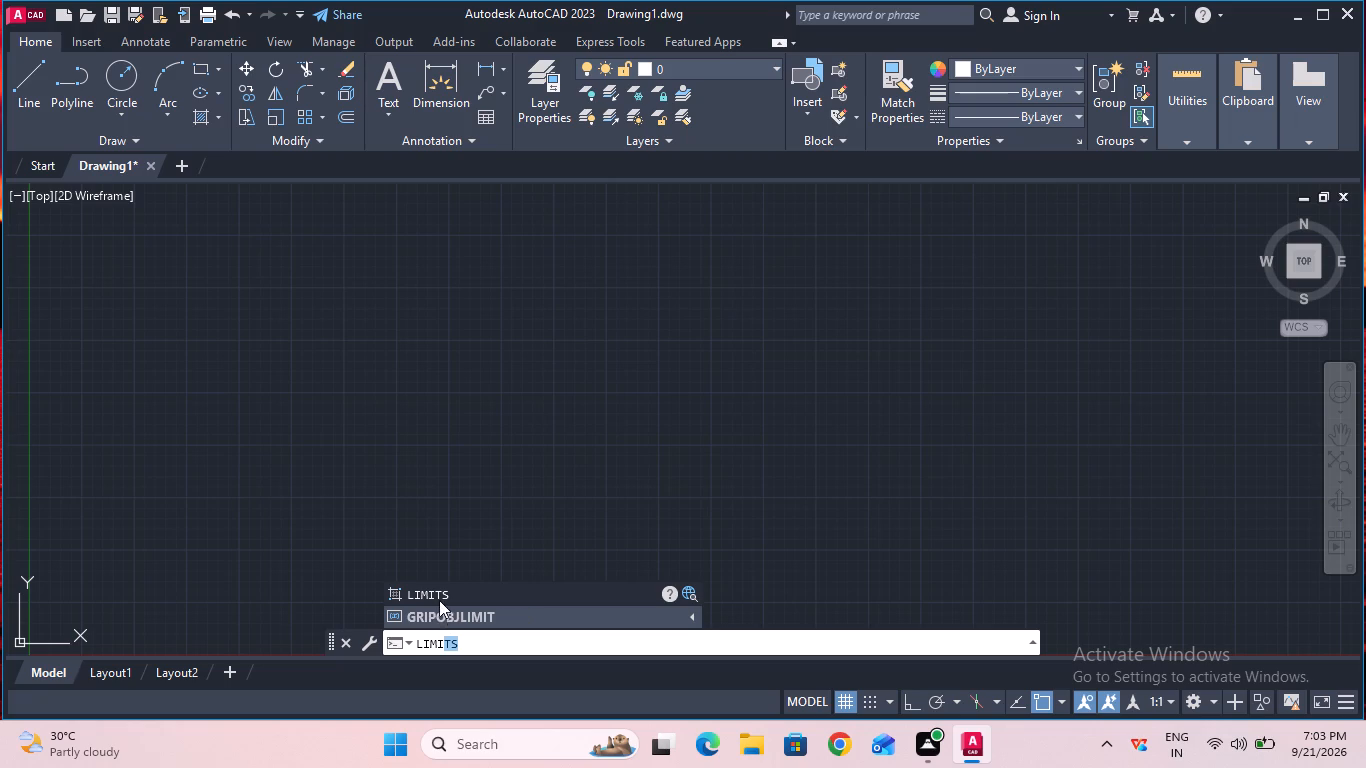
click(439, 597)
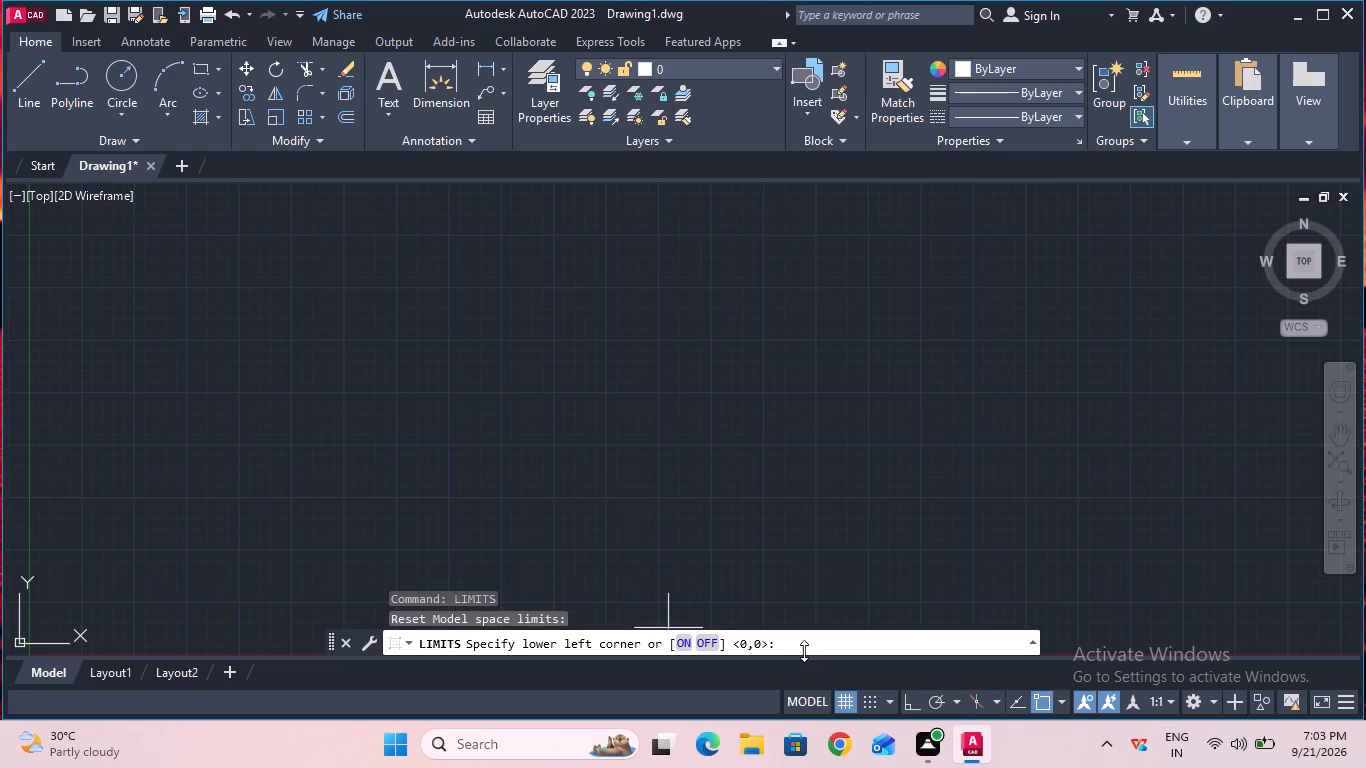
click(802, 645)
text(0,0)
key(Return)
text(100)
text(,100)
key(Return)
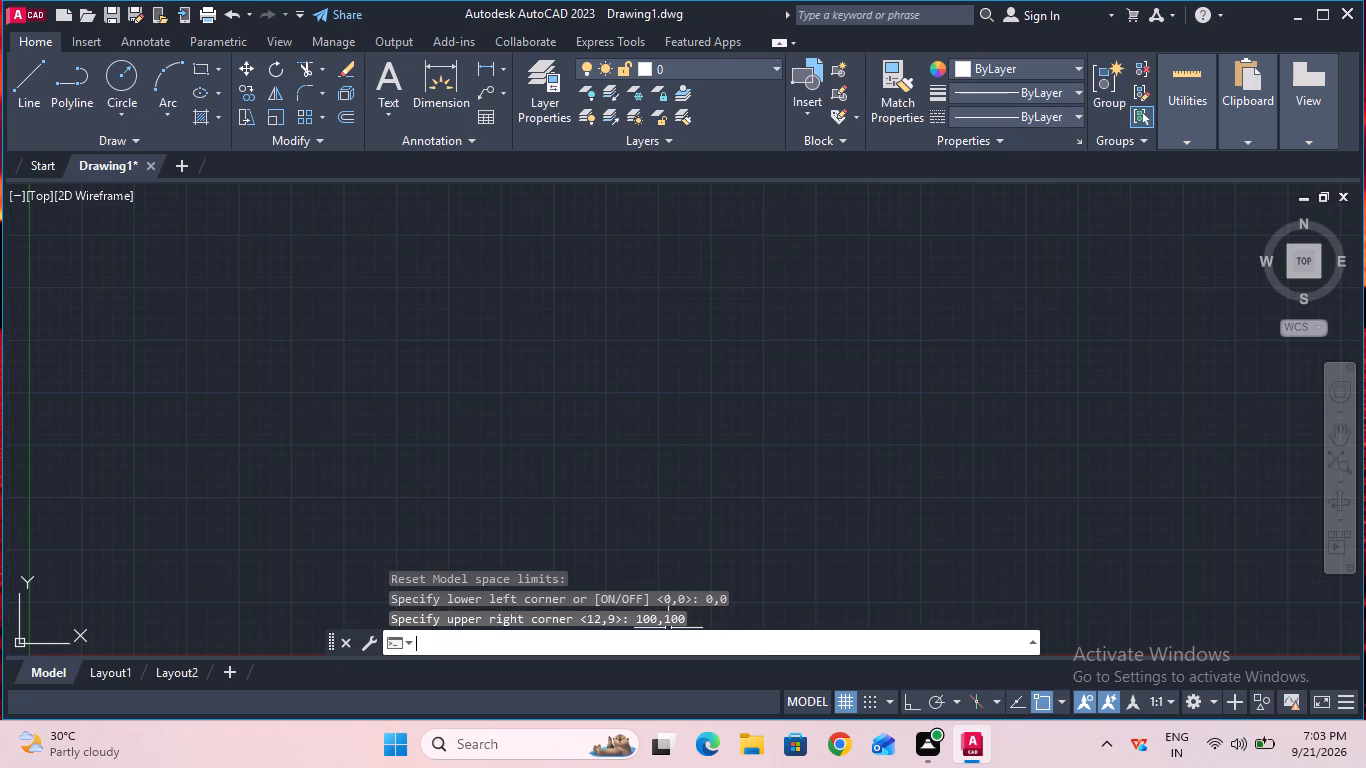
key(z)
key(Return)
key(a)
key(Return)
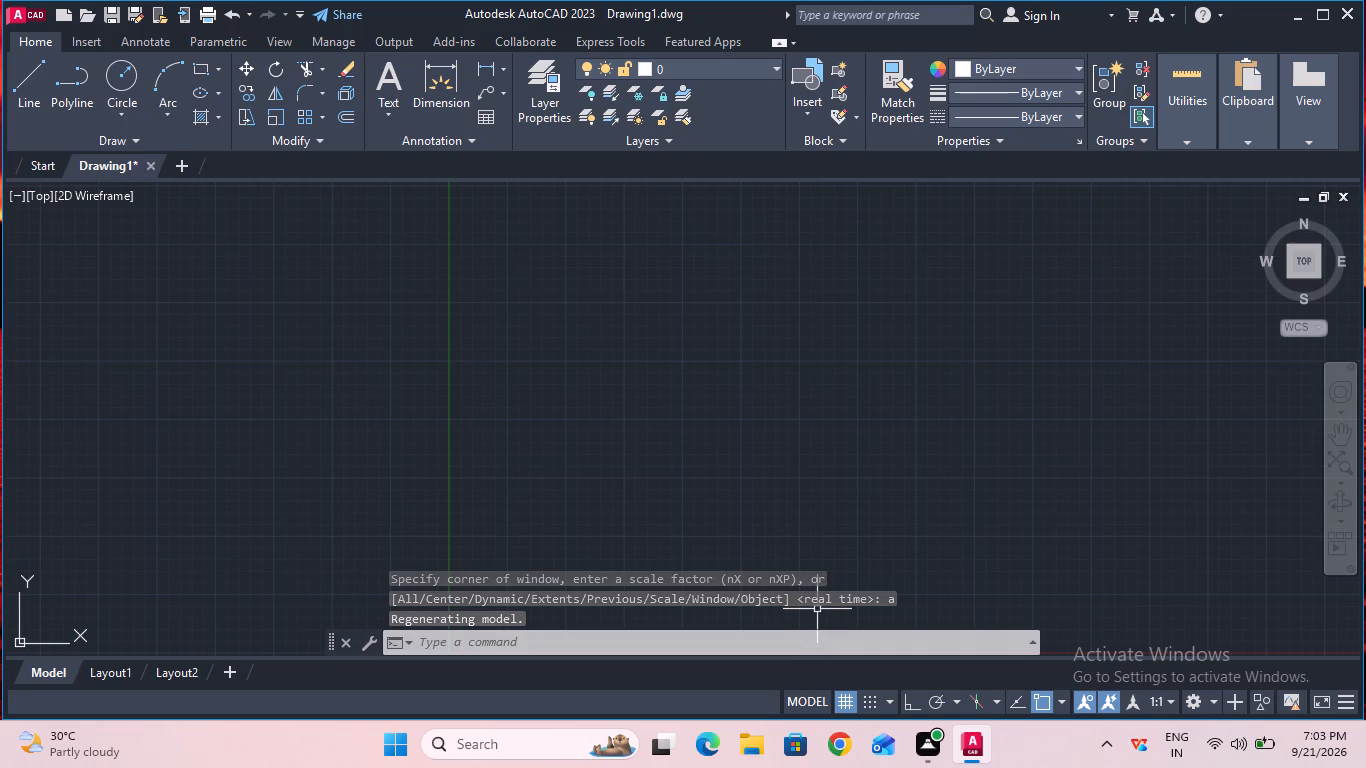
Turn on Ortho mode and isometric drafting, with the right isoplane active.
key(F8)
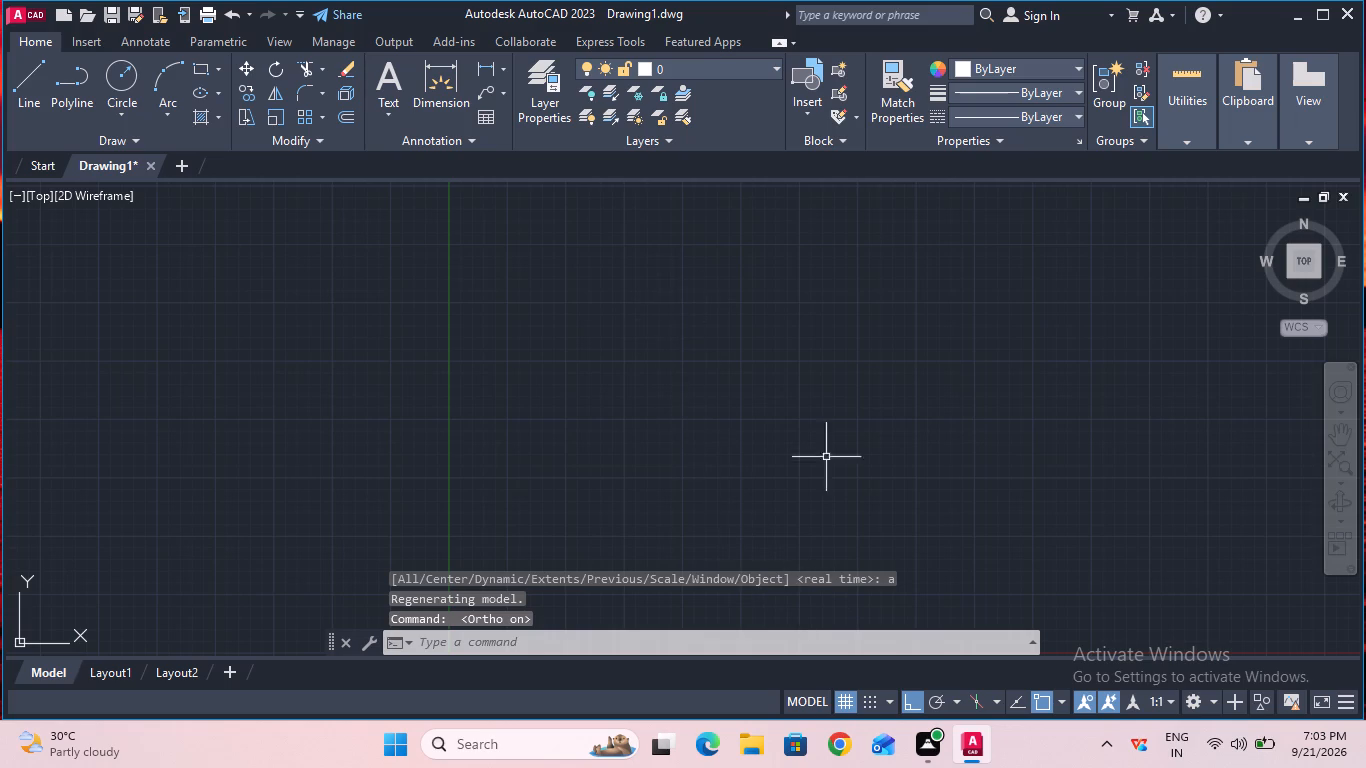
click(1000, 705)
click(982, 636)
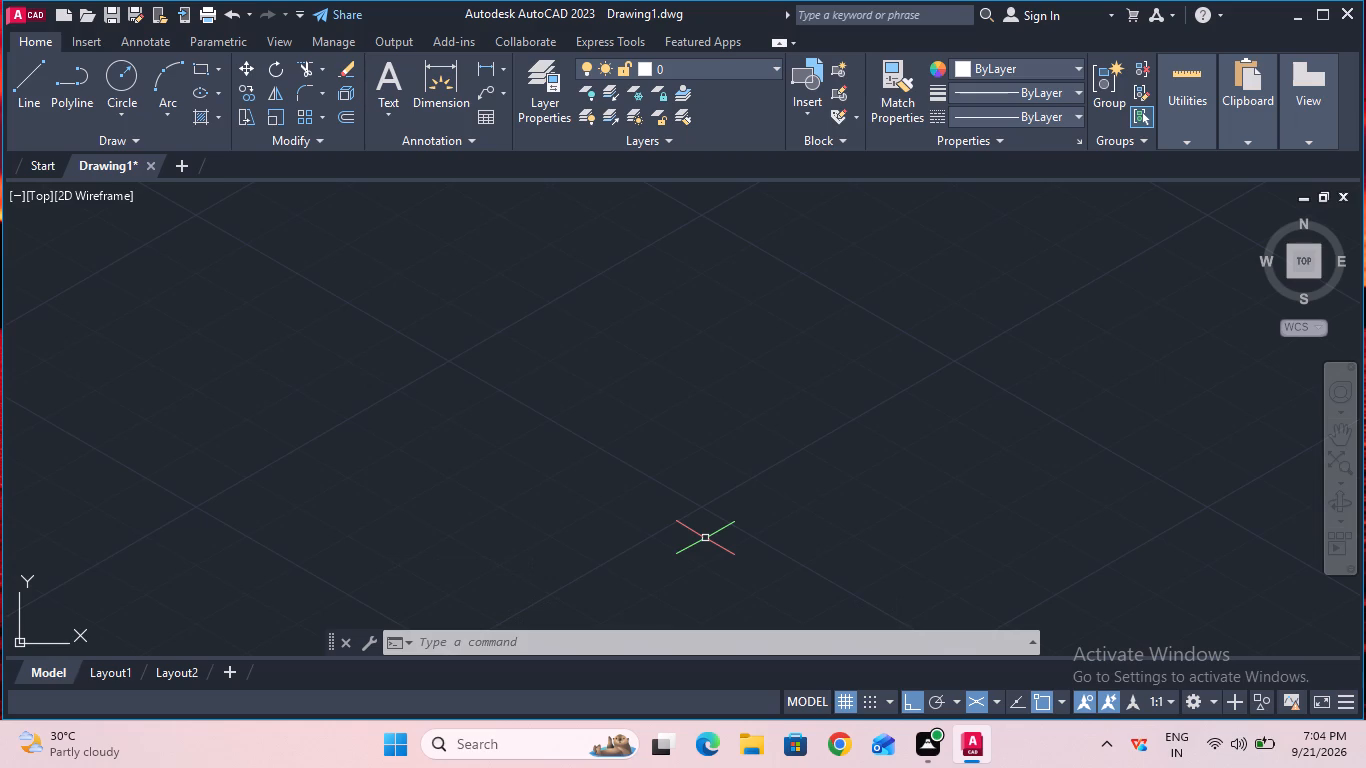
key(F5)
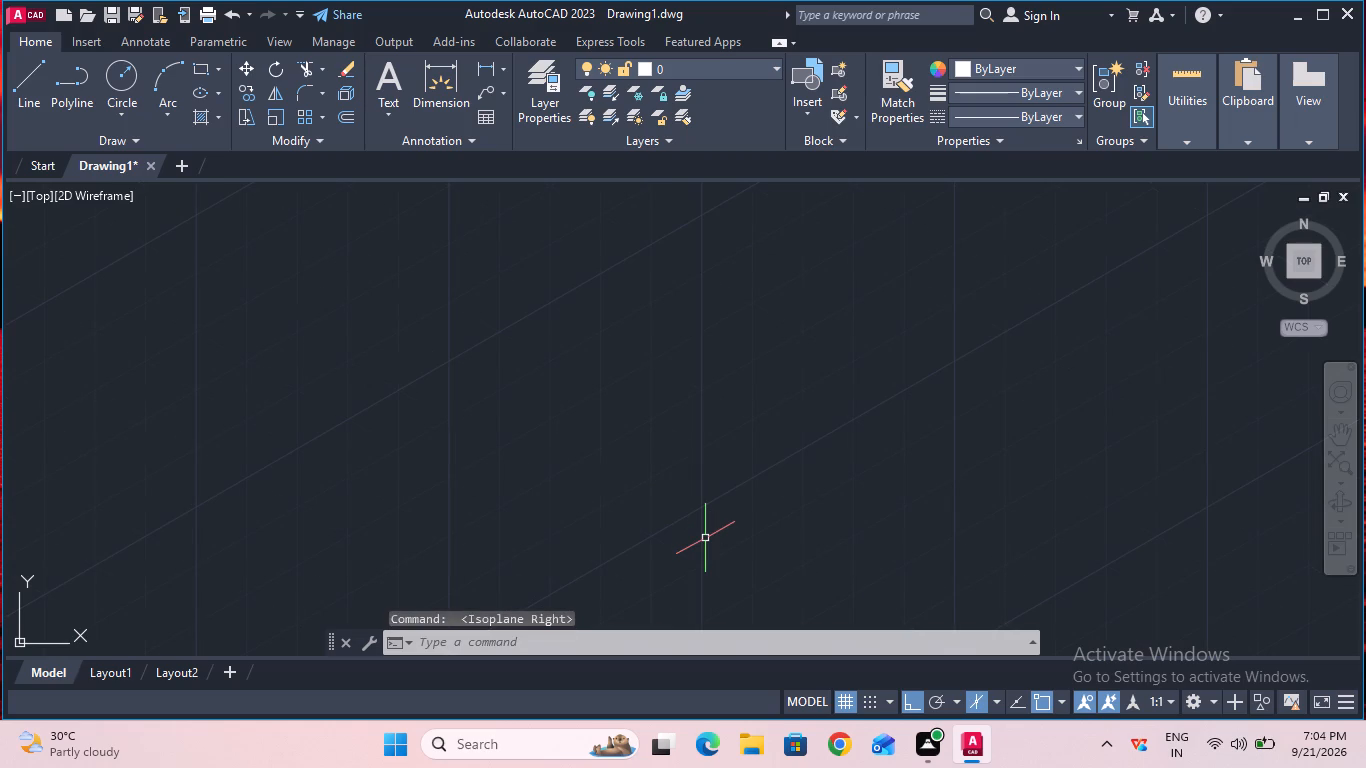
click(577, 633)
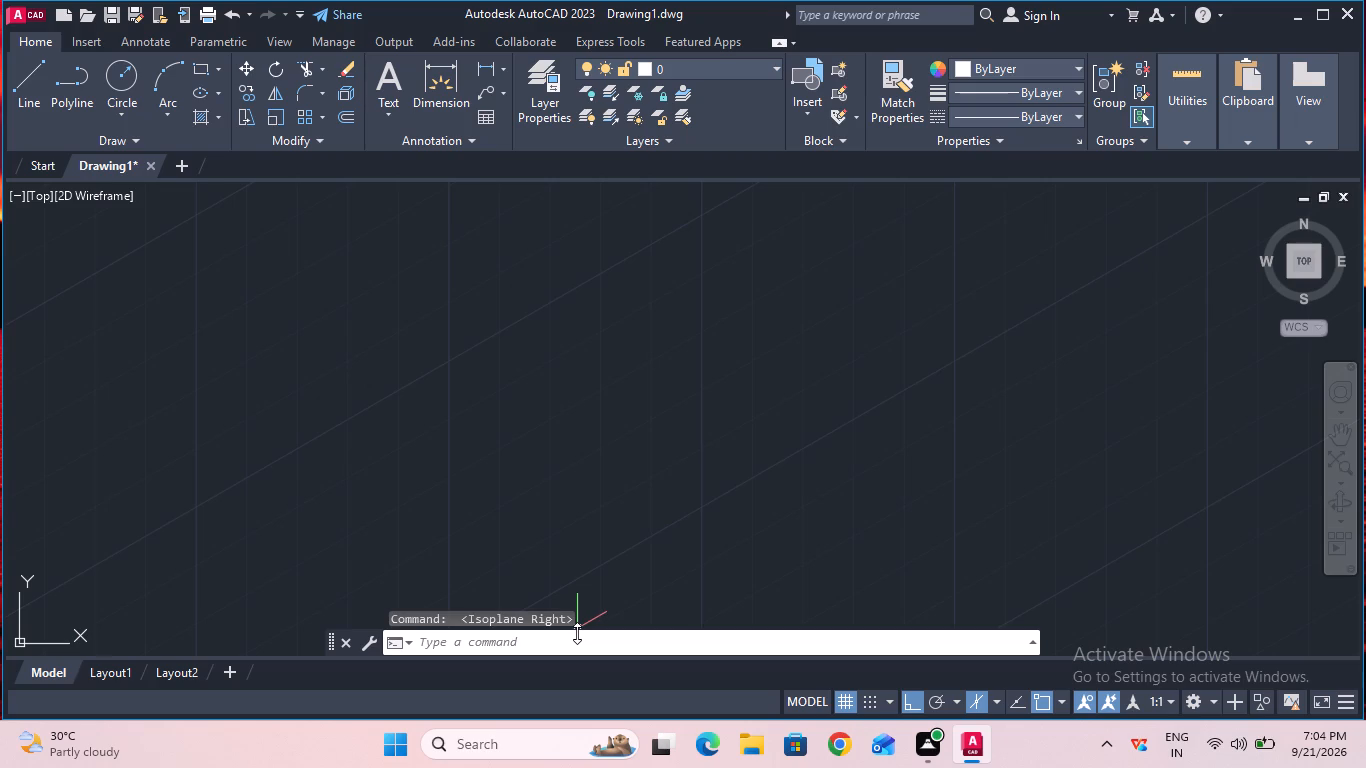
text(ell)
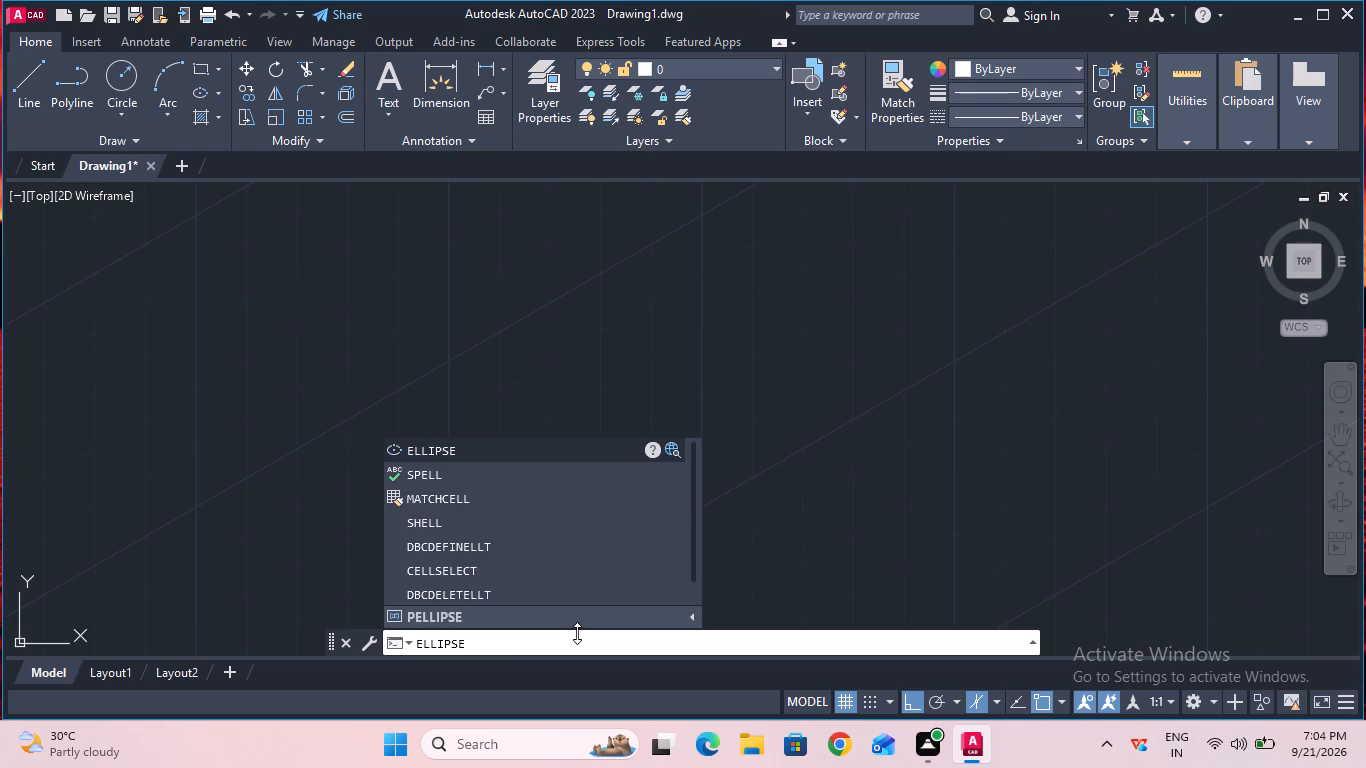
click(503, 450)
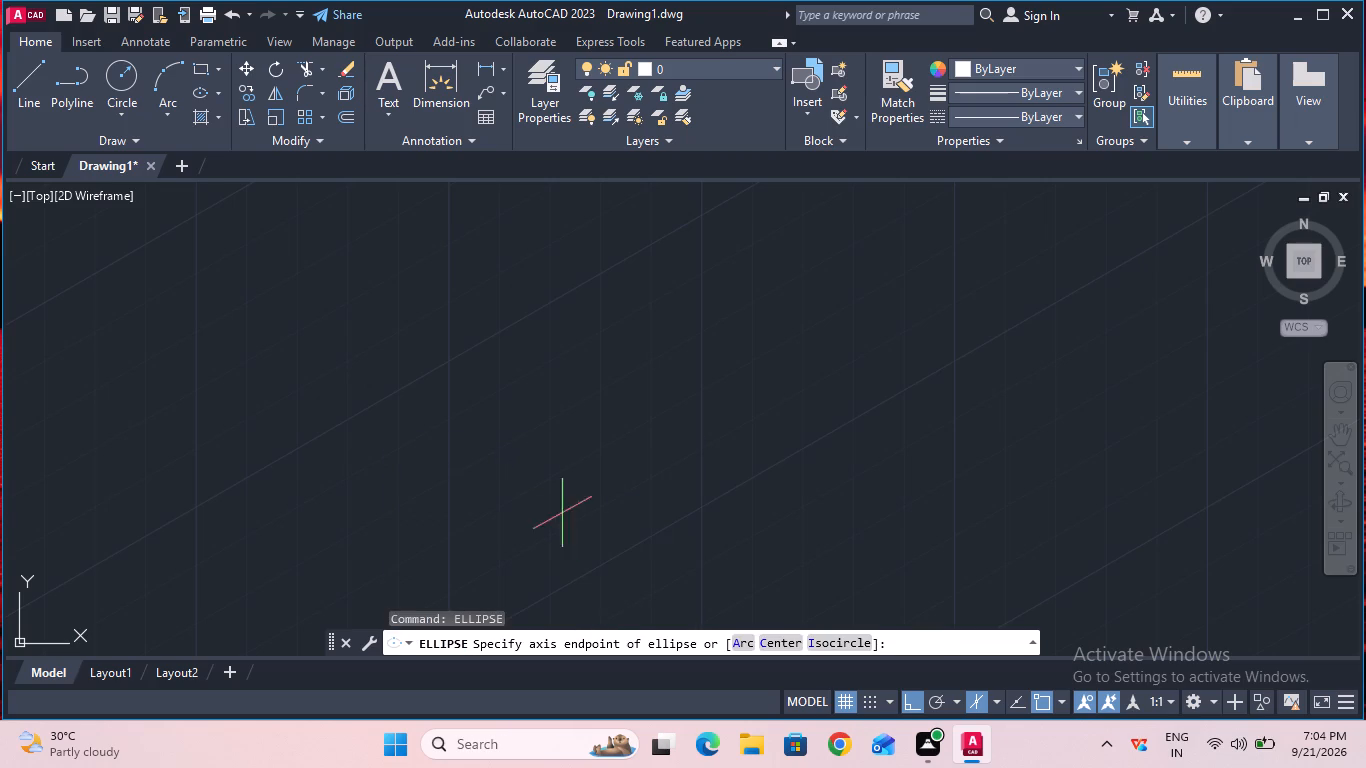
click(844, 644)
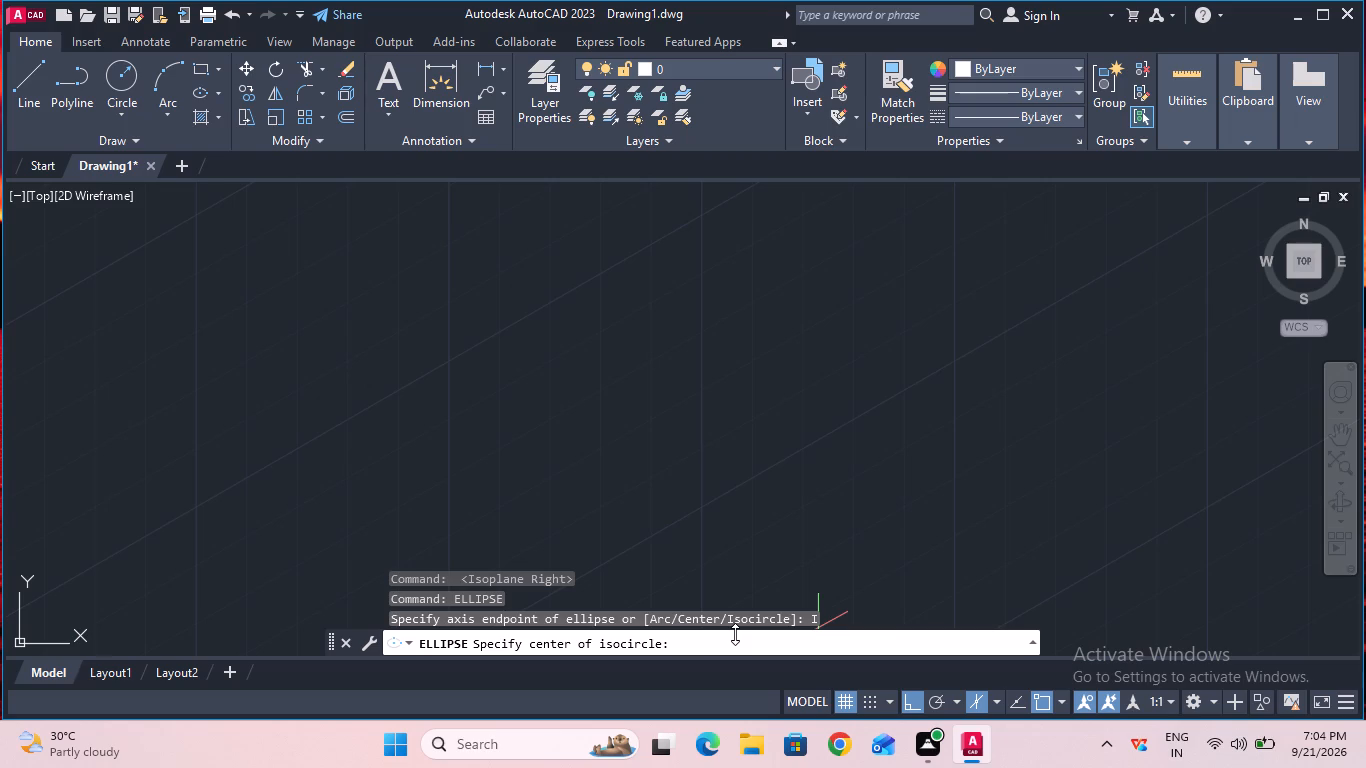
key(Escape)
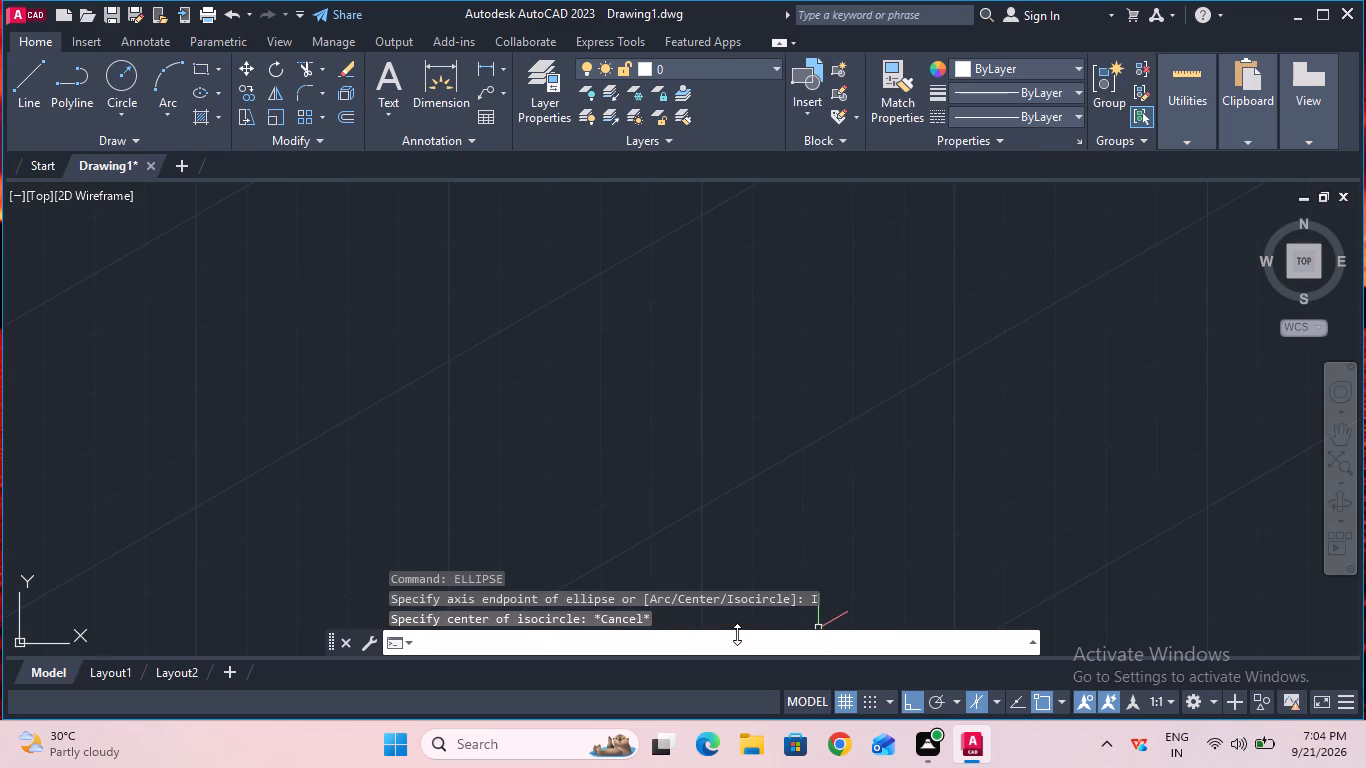
Start an isocircle with the Ellipse command on the right isoplane, centered near the middle of the drawing area.
text(ell)
click(575, 460)
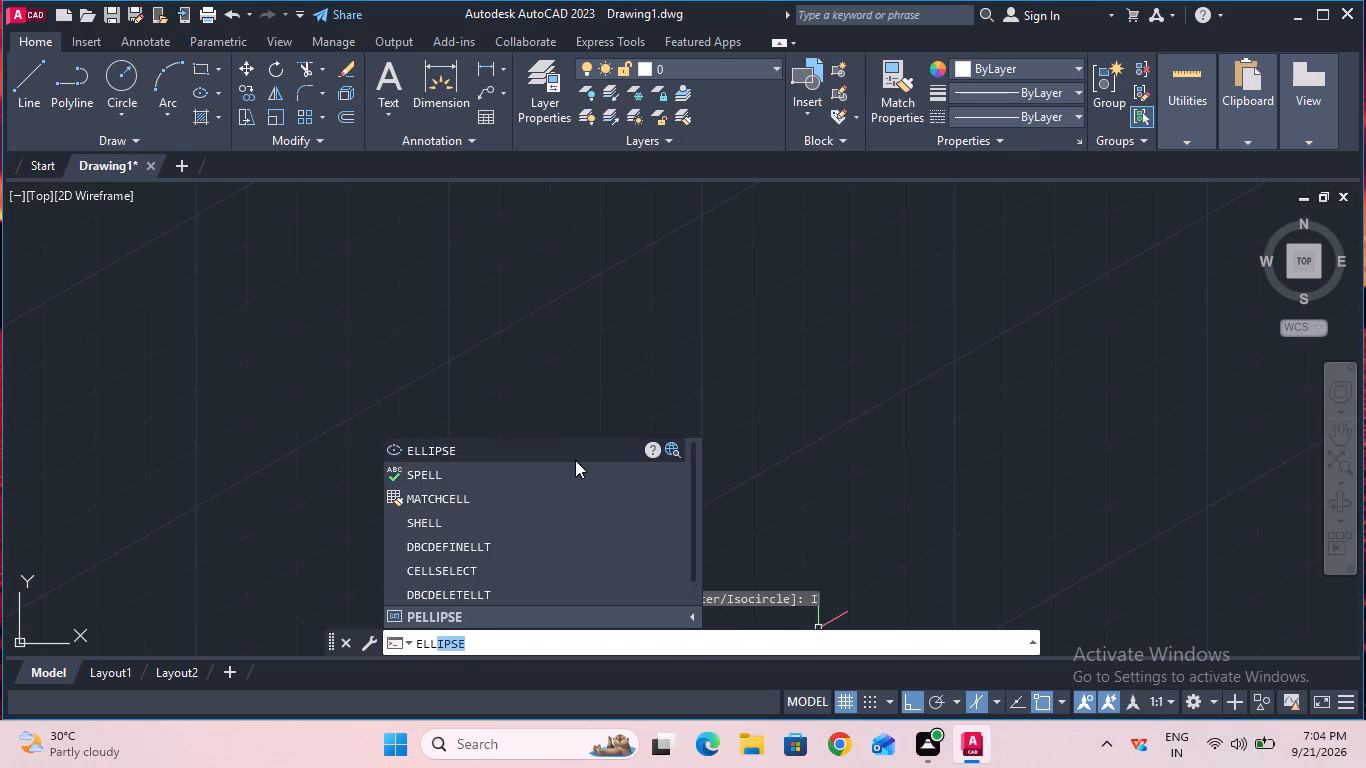
click(827, 642)
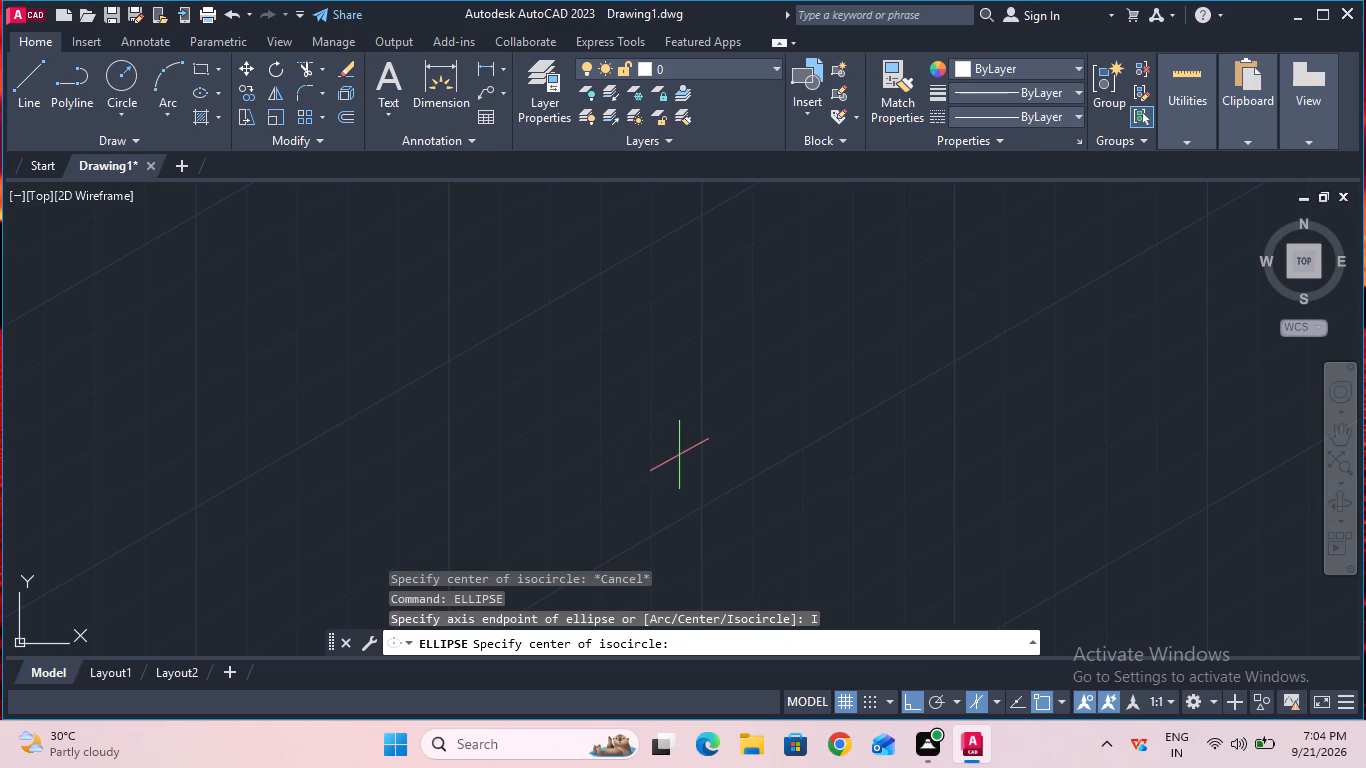
click(700, 509)
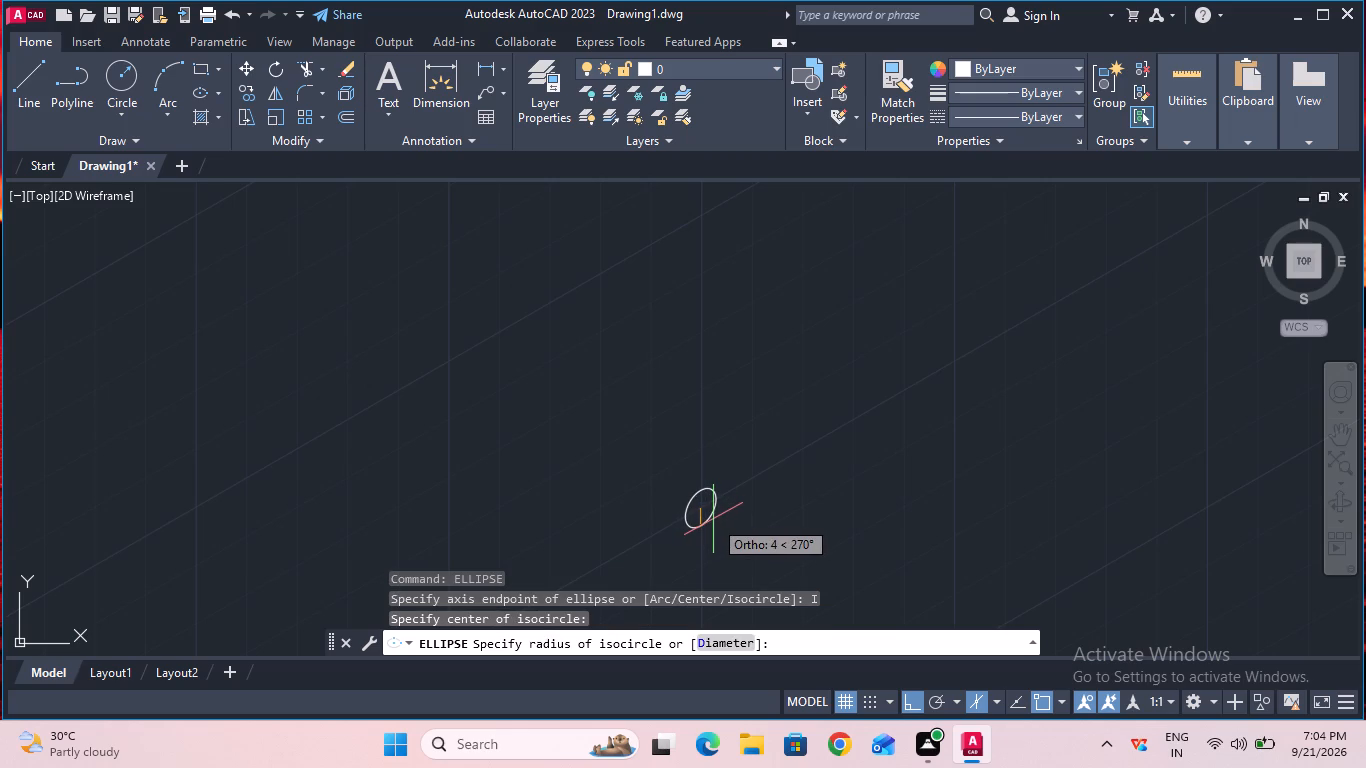
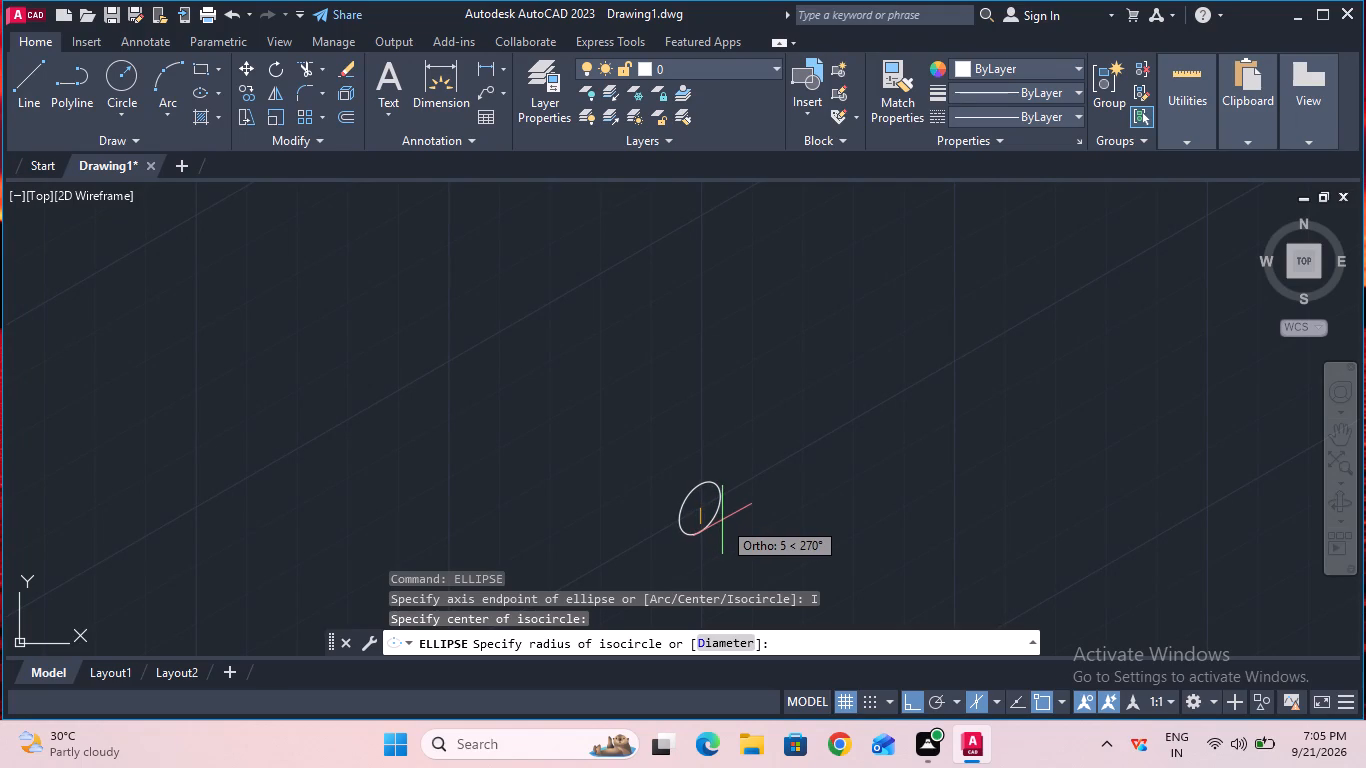
Give the isocircle a radius of 8 mm.
key(8)
key(Return)
key(apostrophe)
key(Escape)
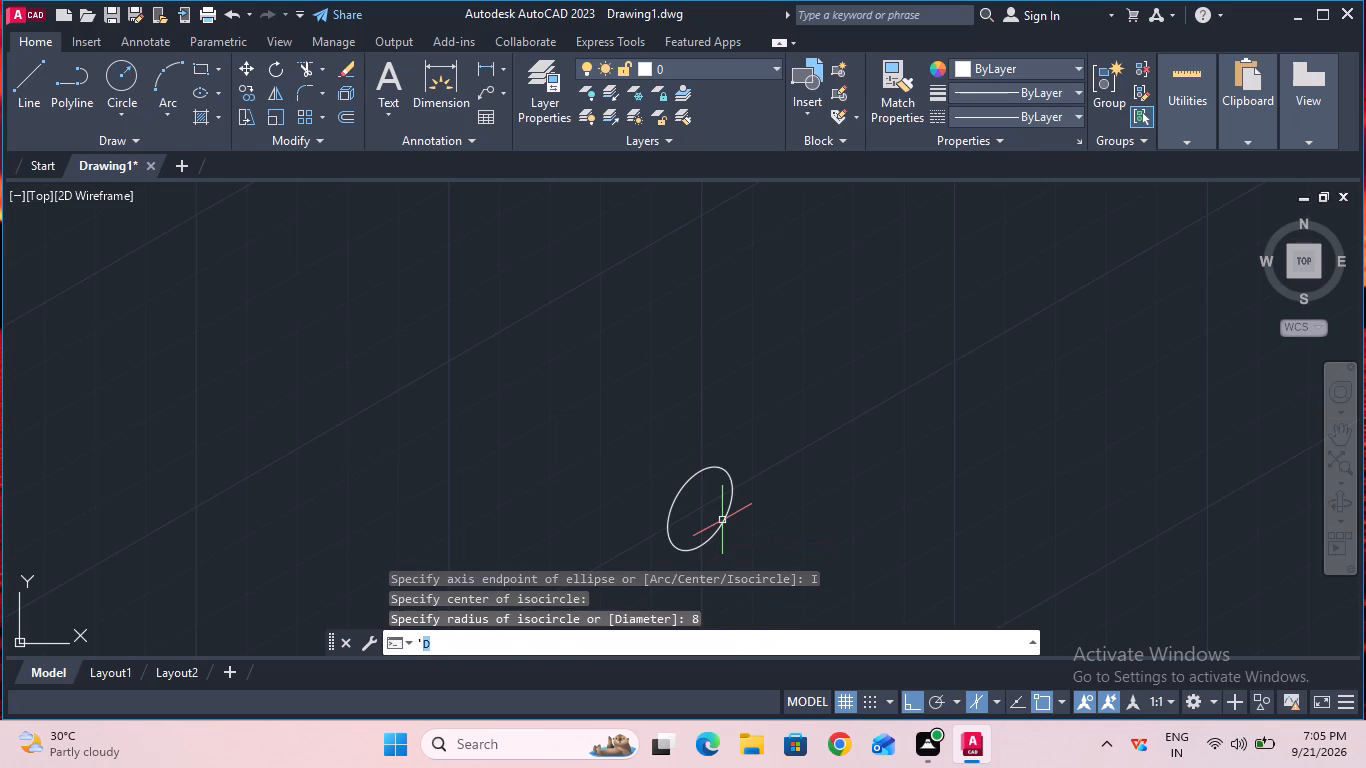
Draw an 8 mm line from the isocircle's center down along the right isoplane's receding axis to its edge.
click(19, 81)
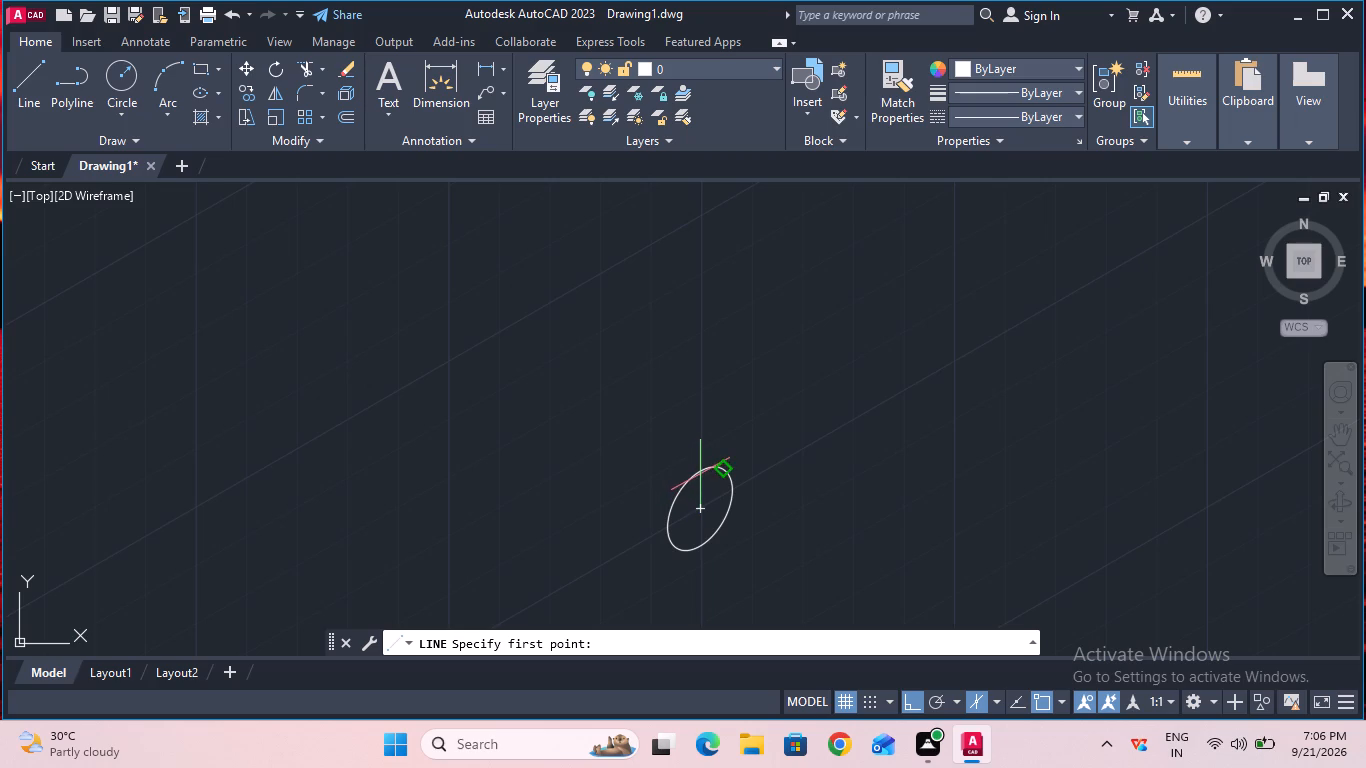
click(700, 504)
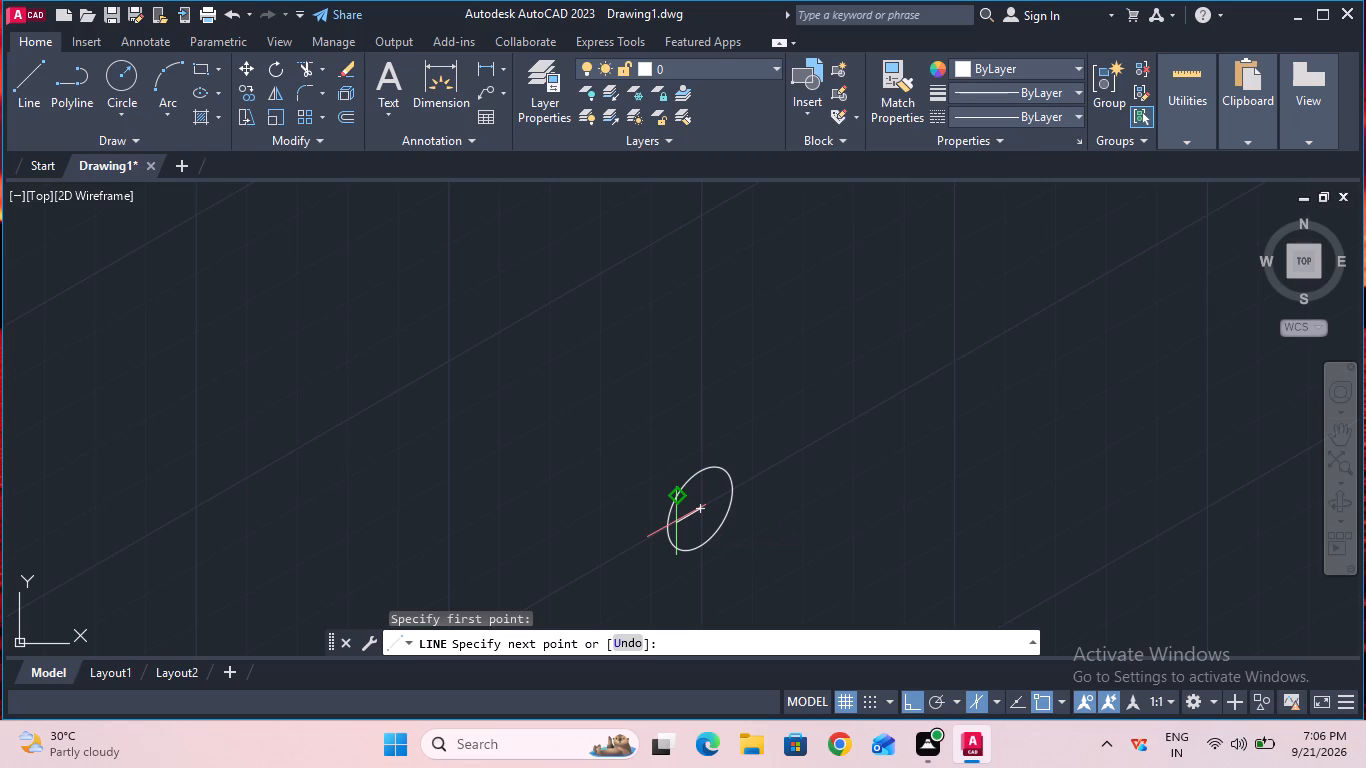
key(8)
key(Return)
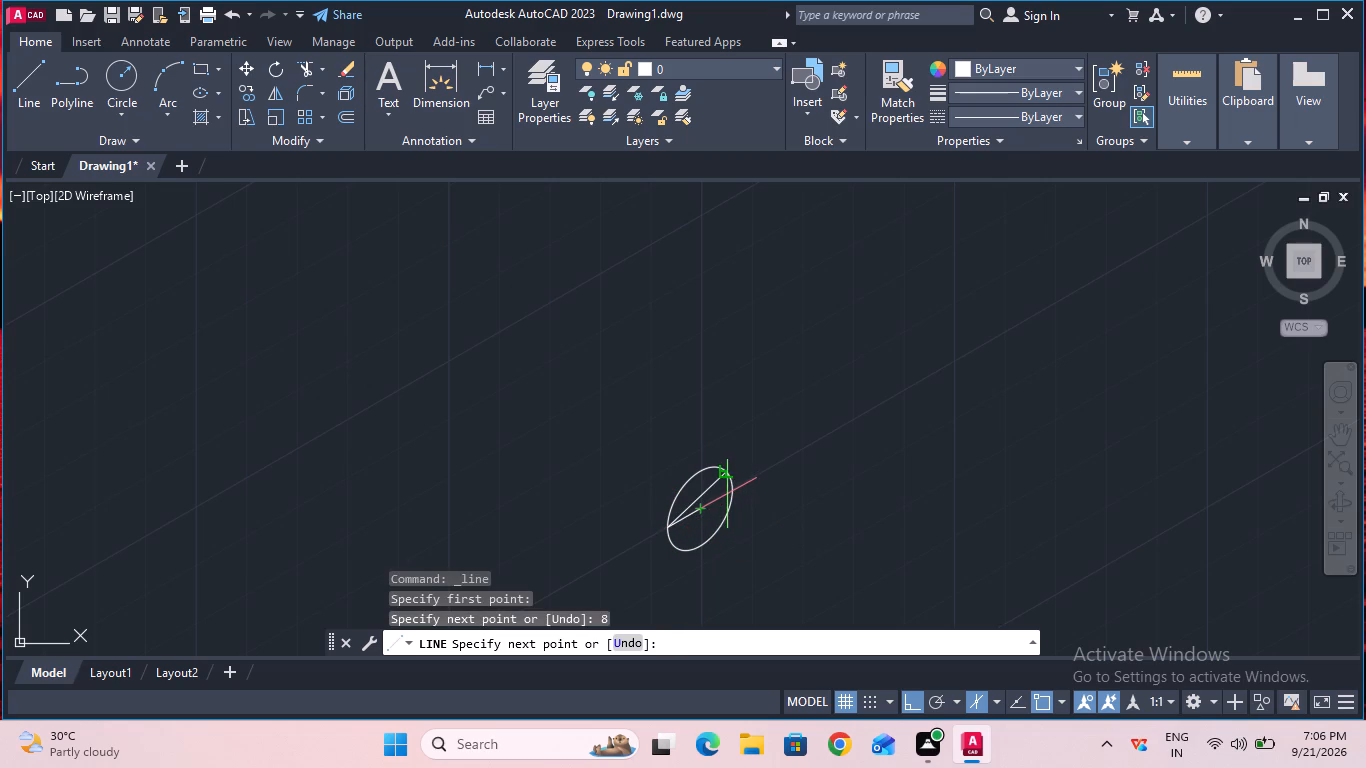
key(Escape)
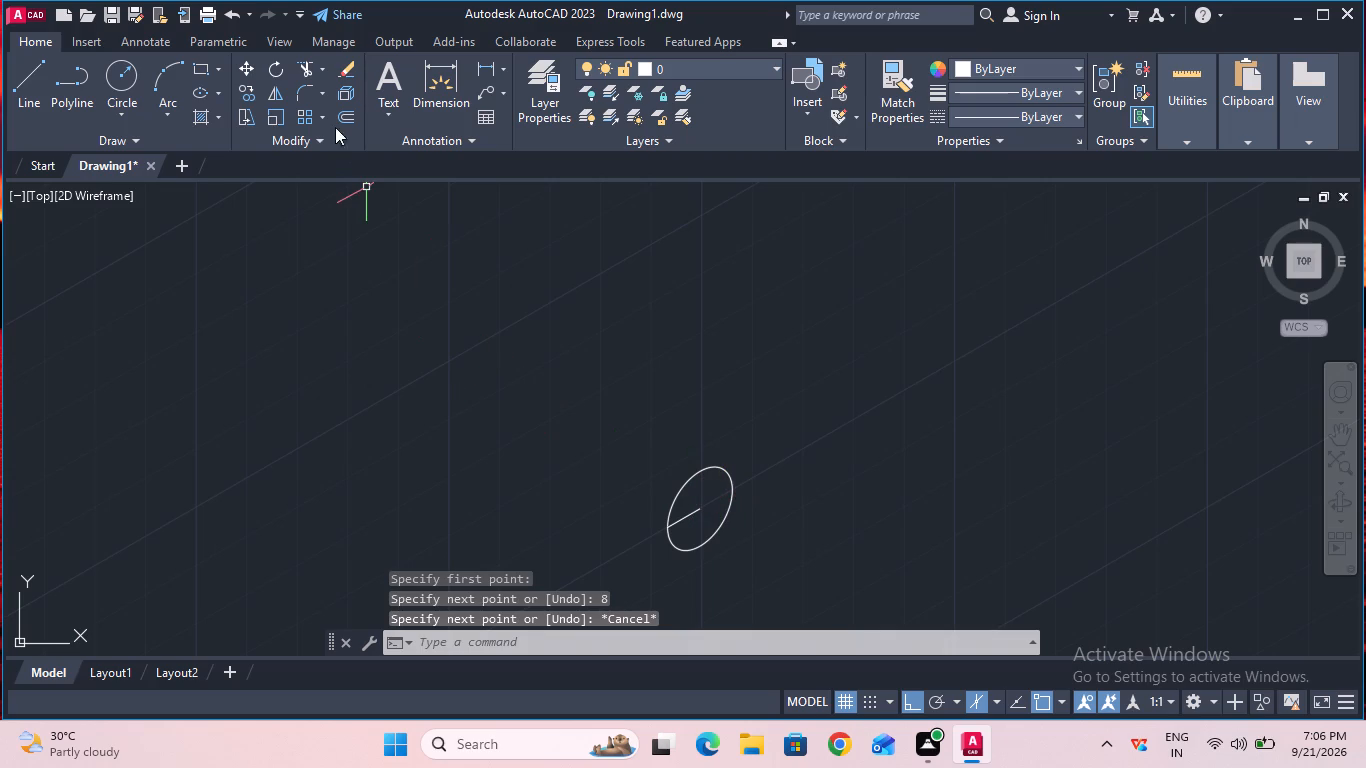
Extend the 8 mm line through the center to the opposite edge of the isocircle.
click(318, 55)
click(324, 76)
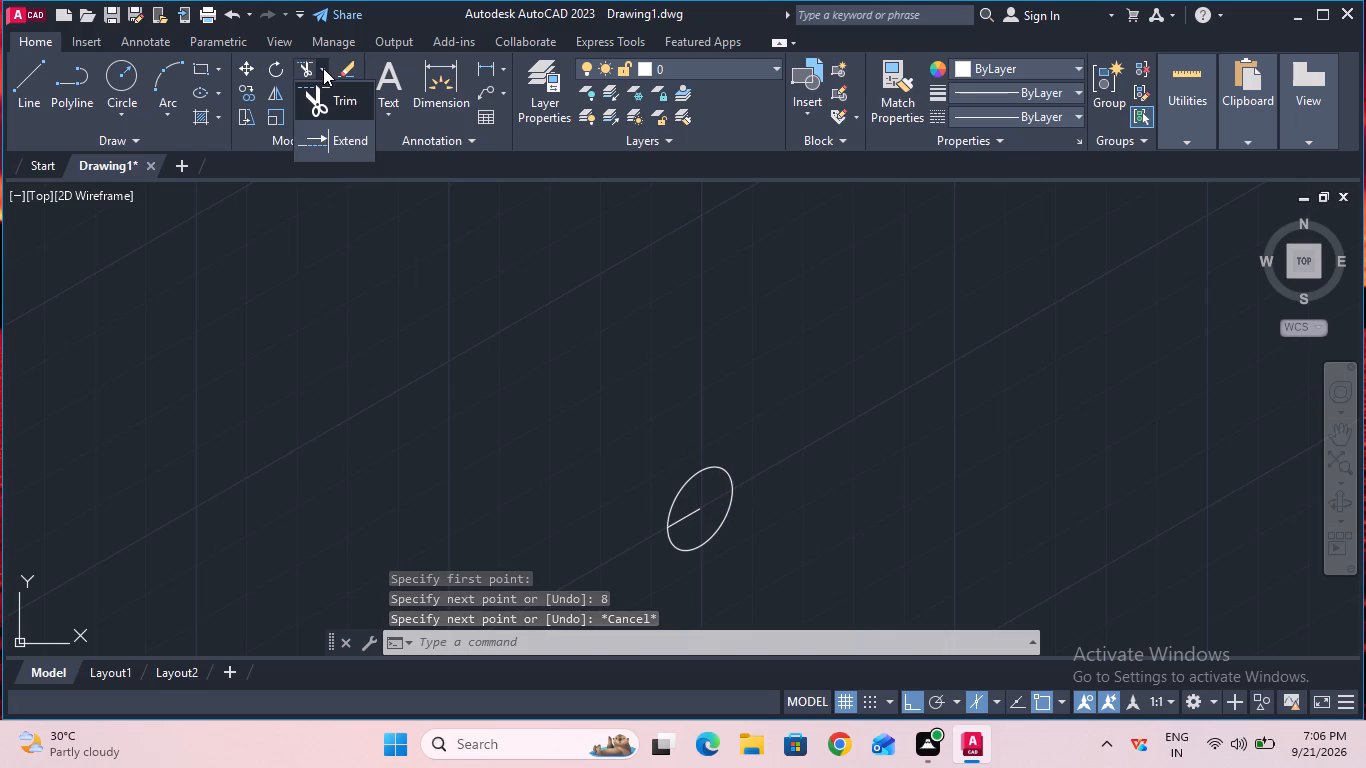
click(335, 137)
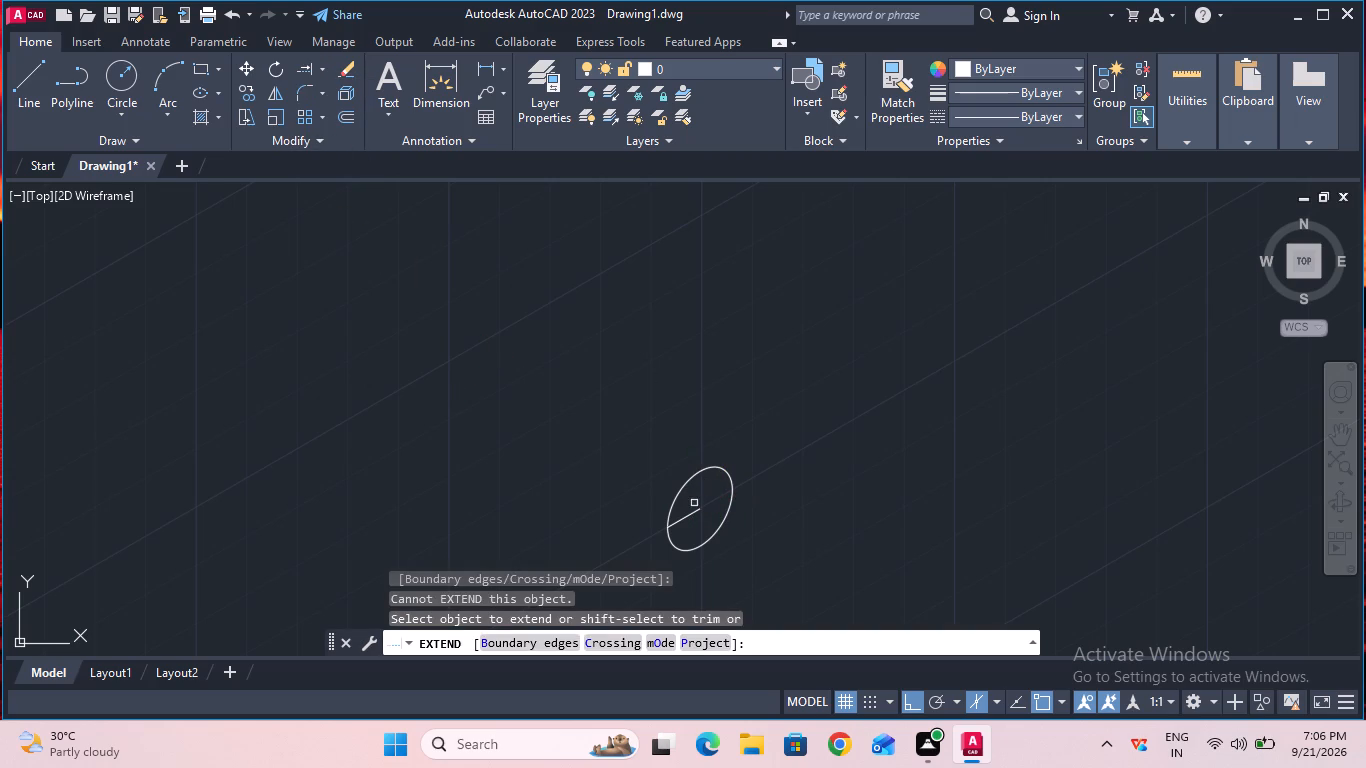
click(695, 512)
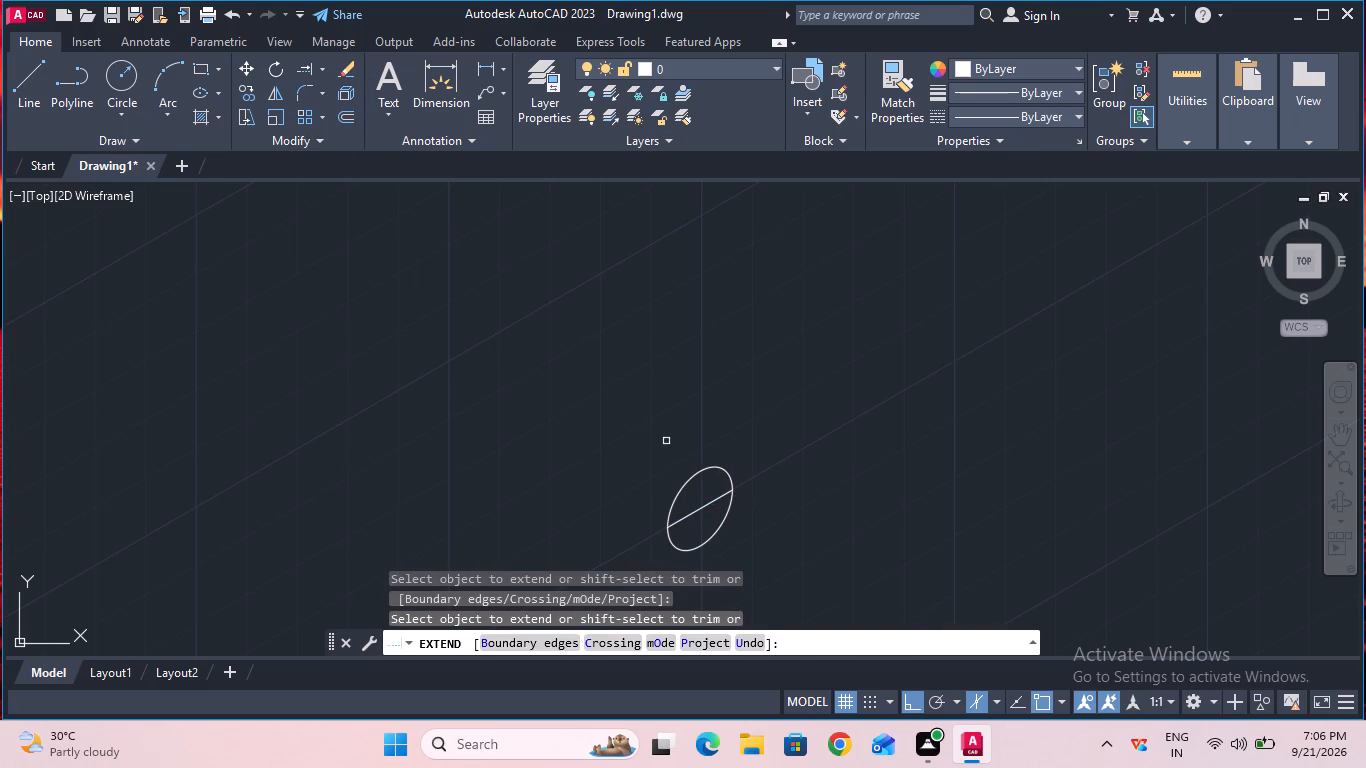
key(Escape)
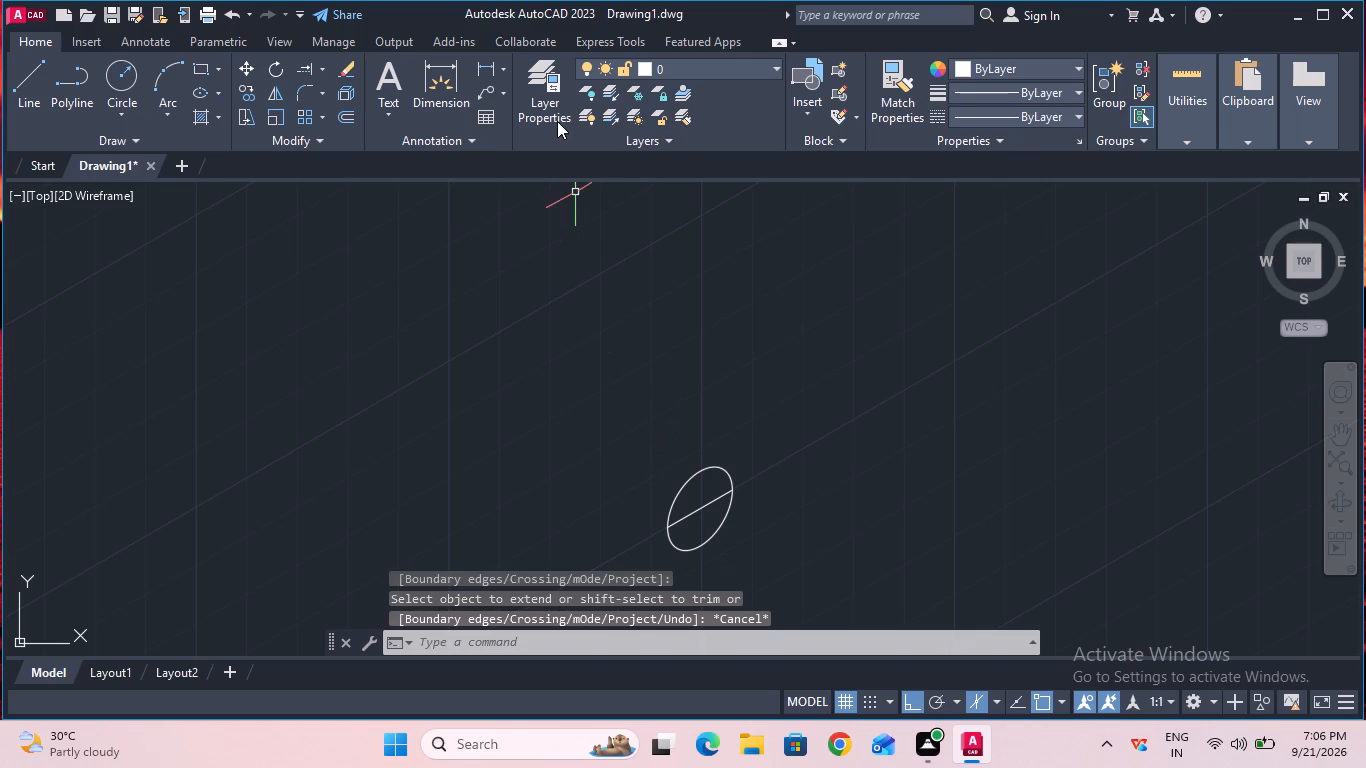
Check the length of the line across the isocircle with a temporary aligned dimension between its endpoints.
click(506, 69)
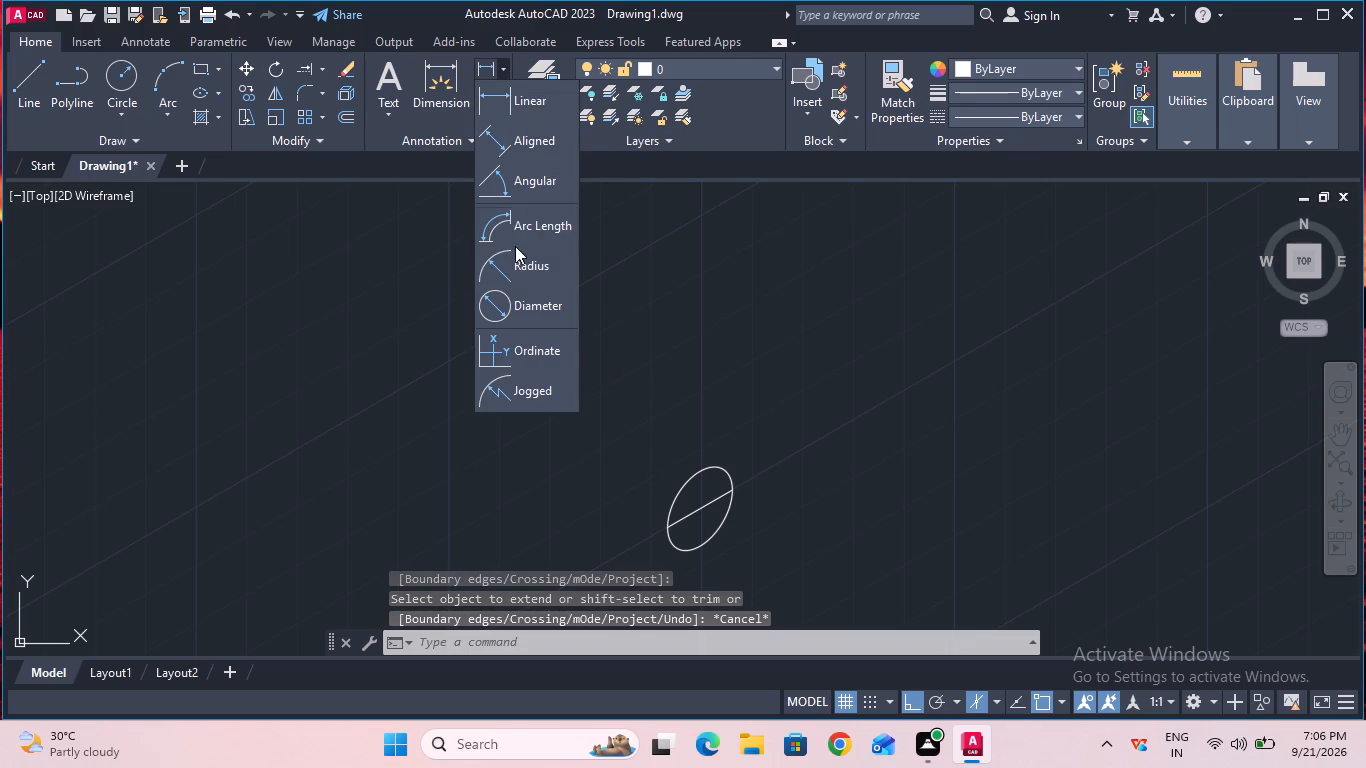
click(517, 154)
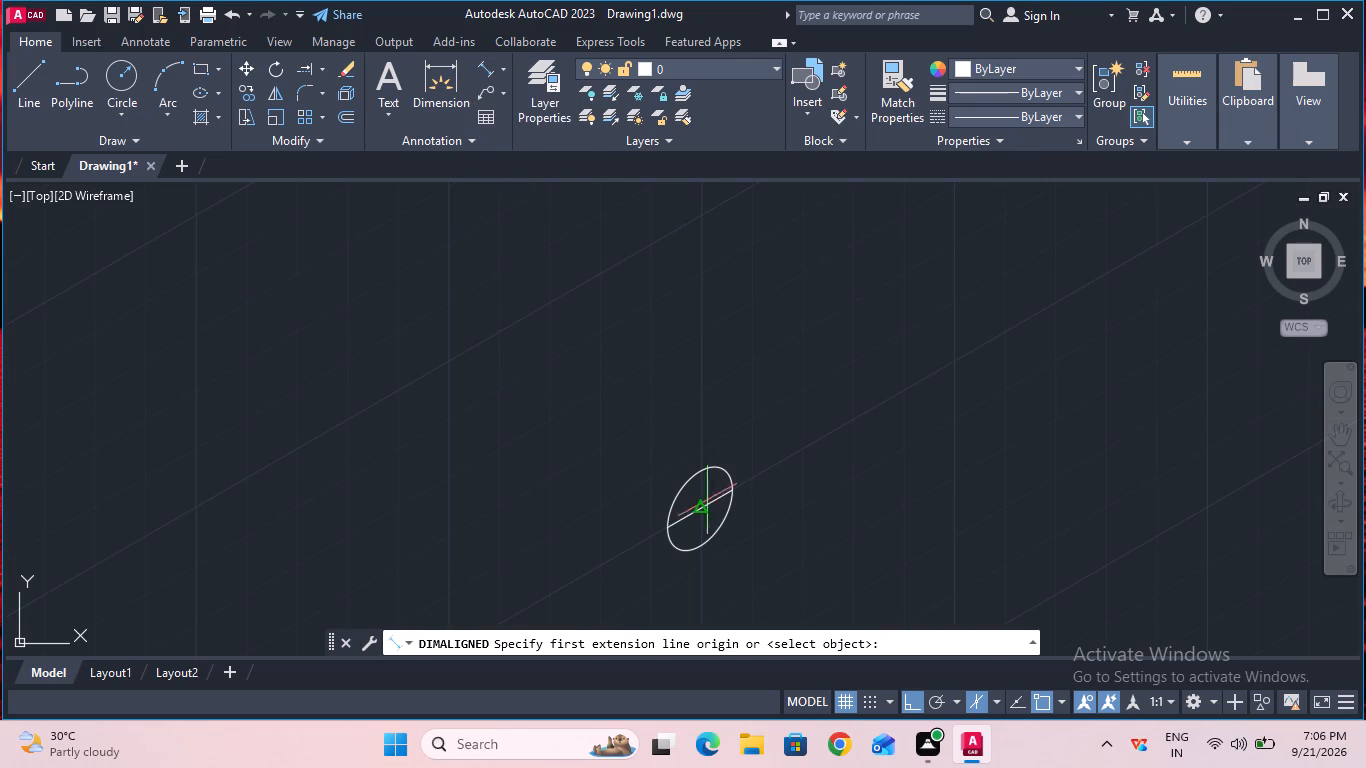
click(671, 527)
click(723, 493)
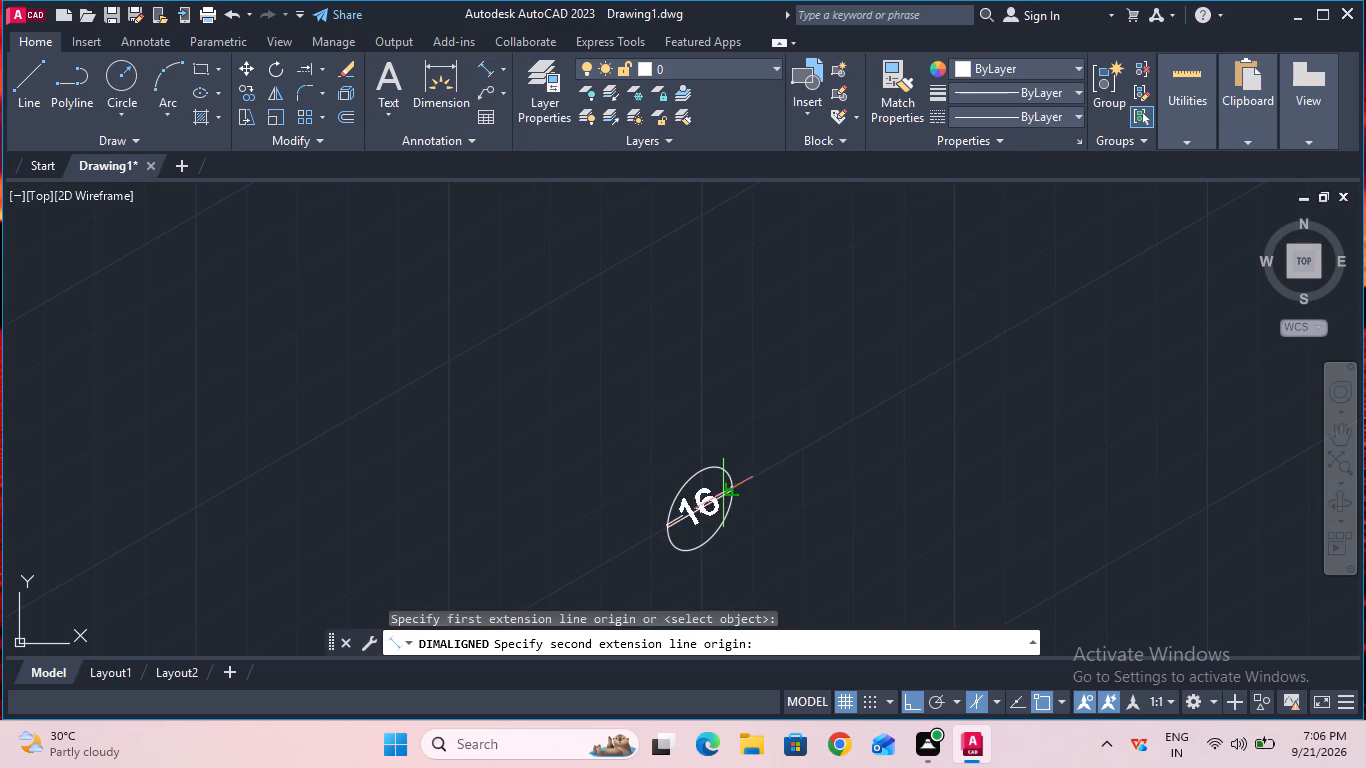
key(Escape)
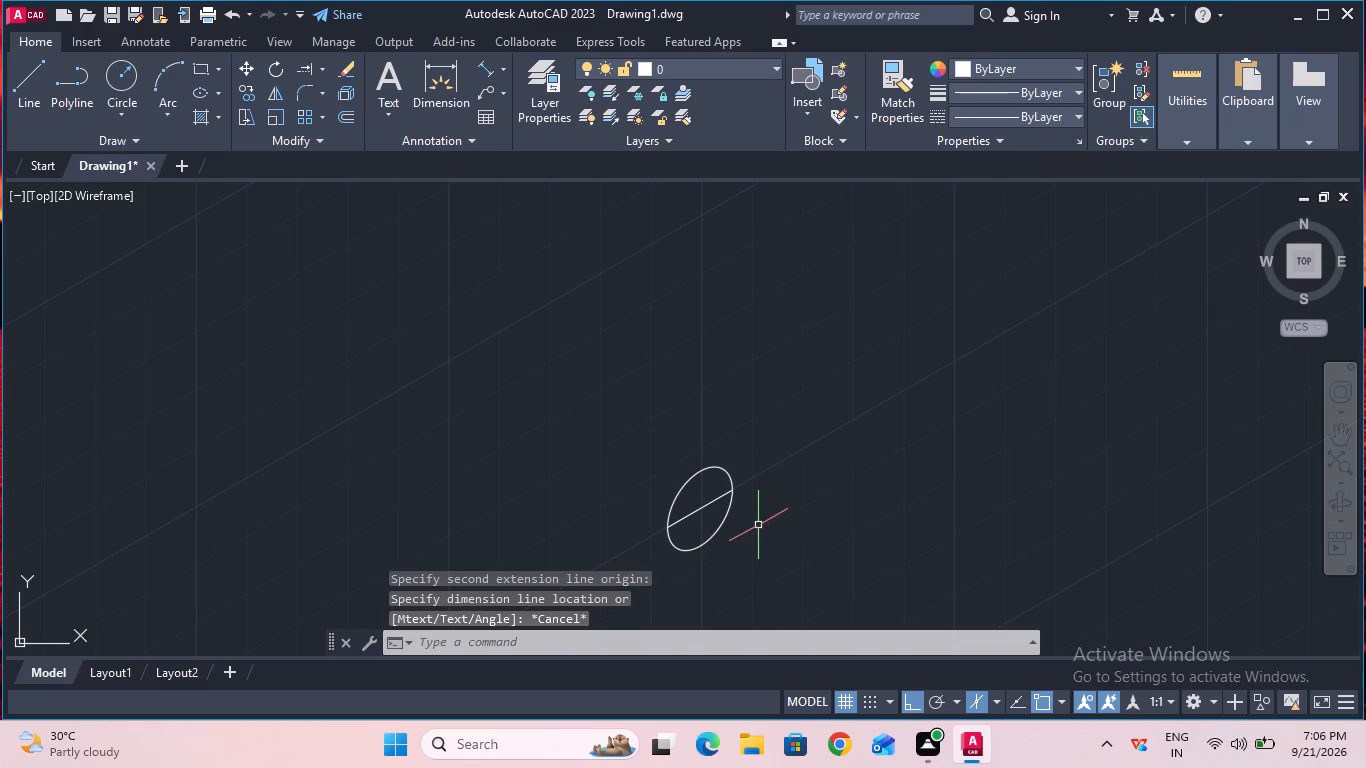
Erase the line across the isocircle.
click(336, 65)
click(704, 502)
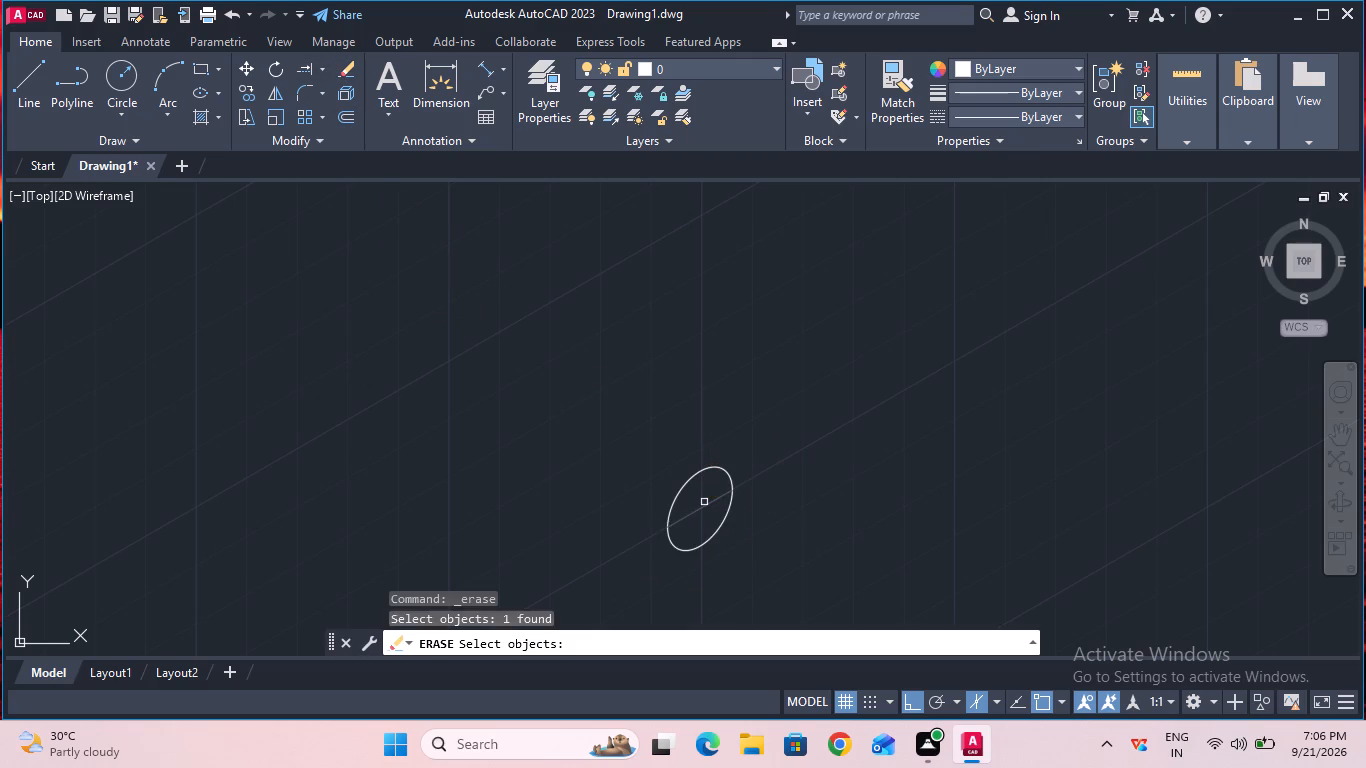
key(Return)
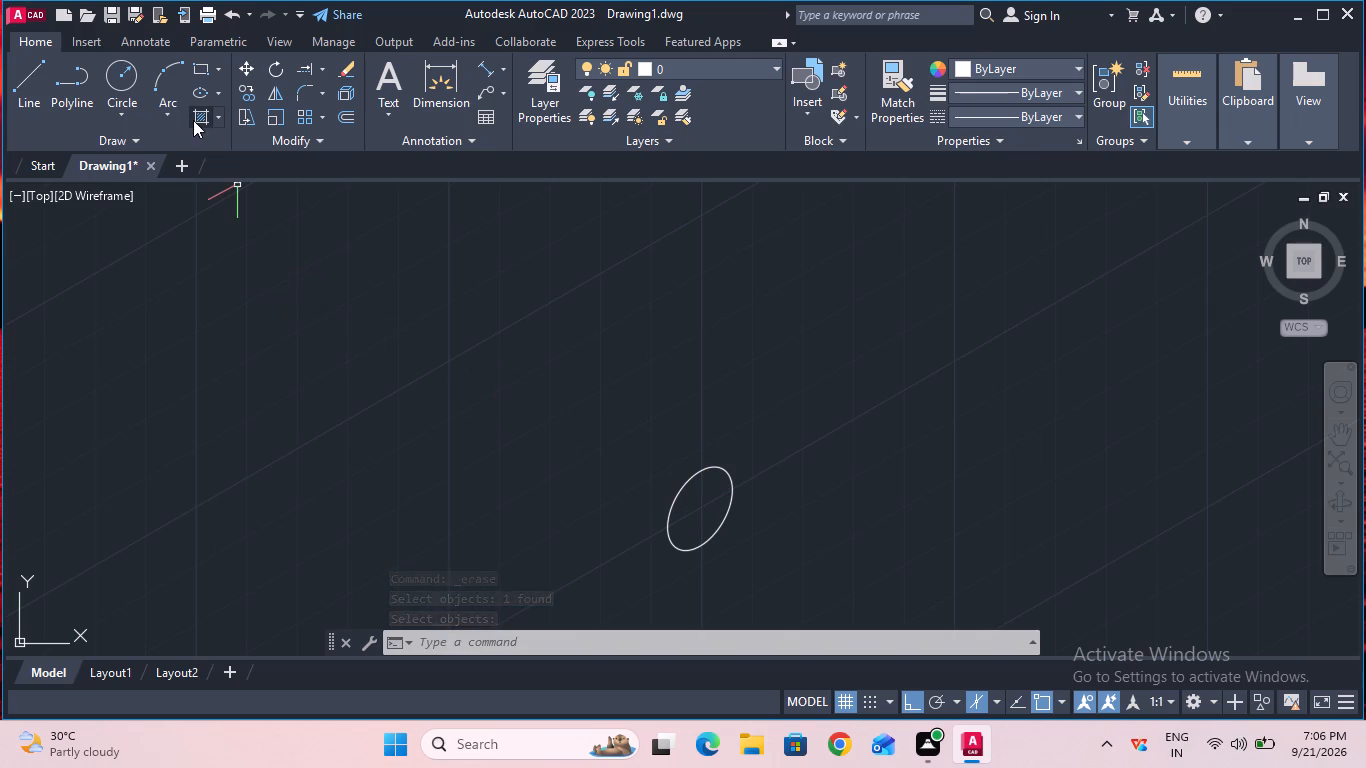
Draw a second isocircle with a radius of 23 mm, concentric with the first one, using the Ellipse command.
click(591, 640)
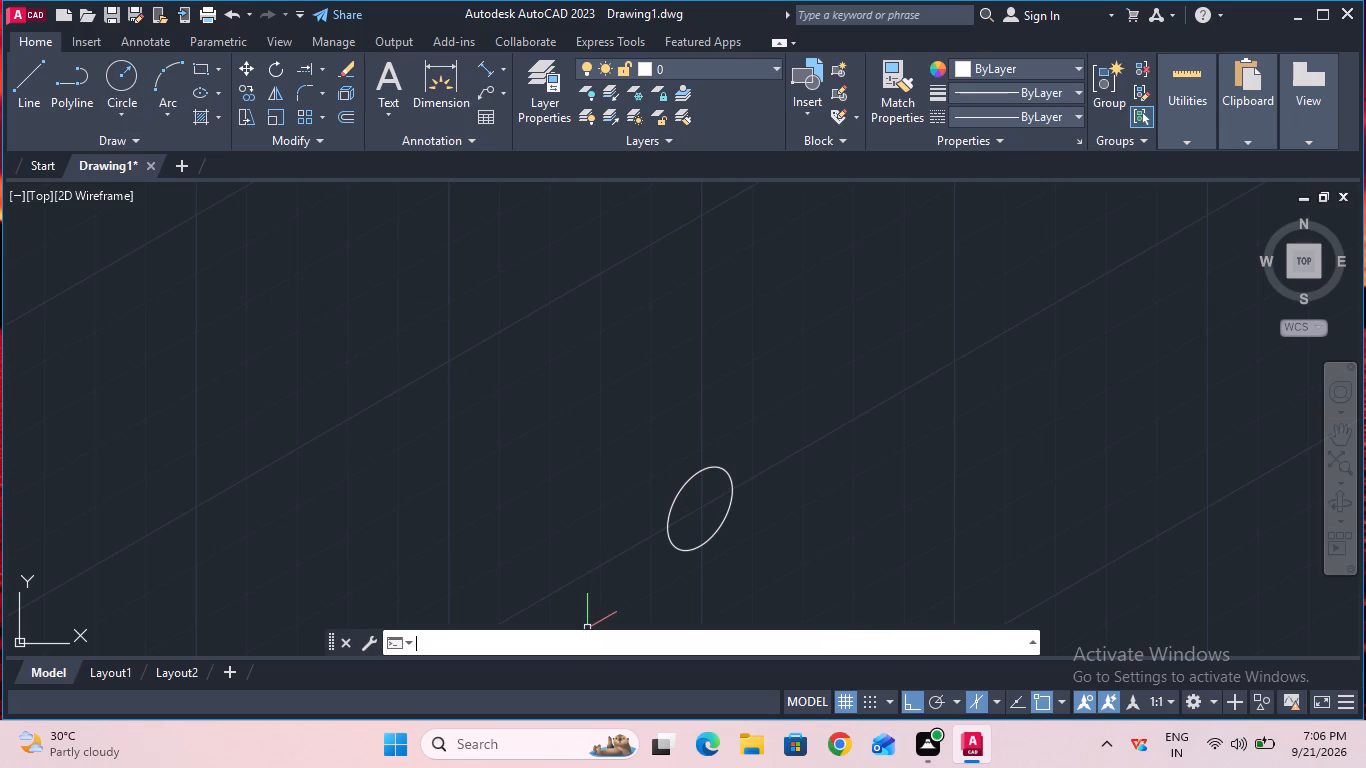
text(ell)
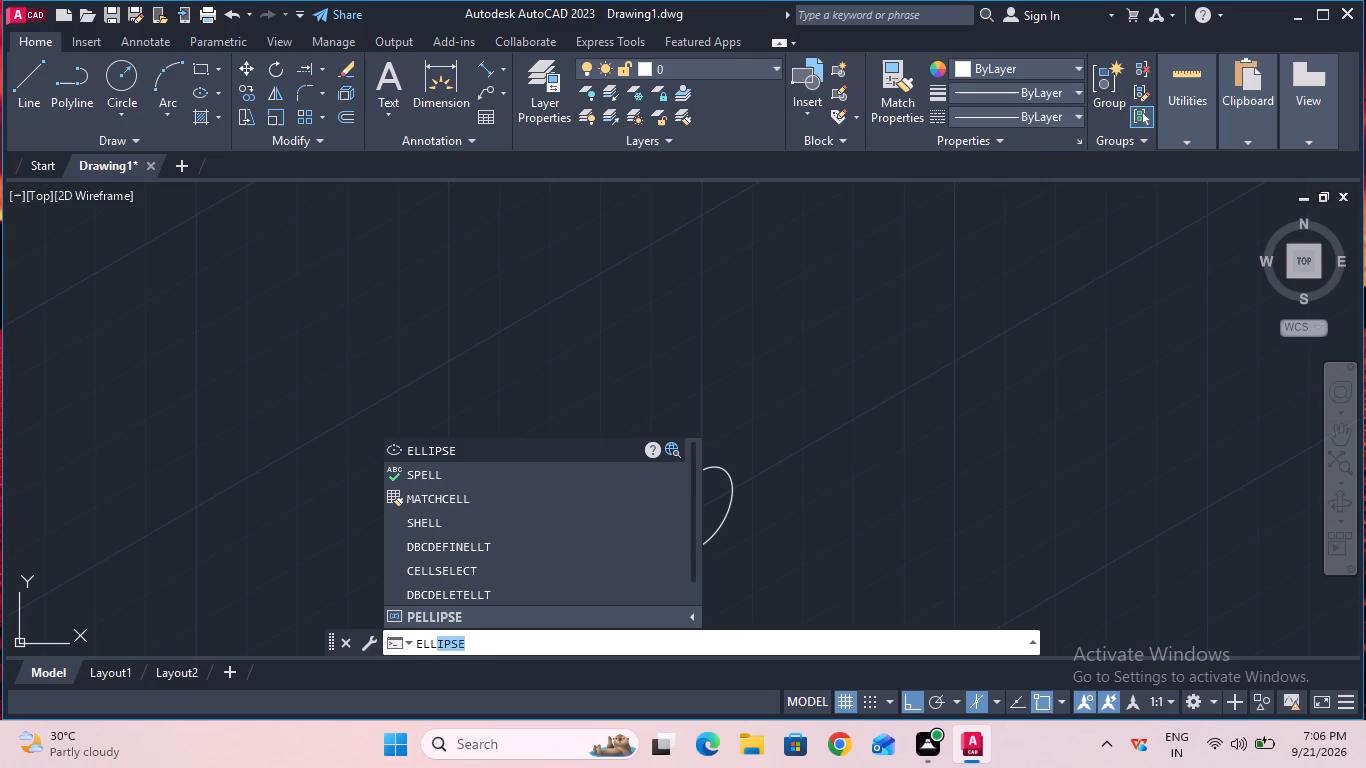
click(494, 456)
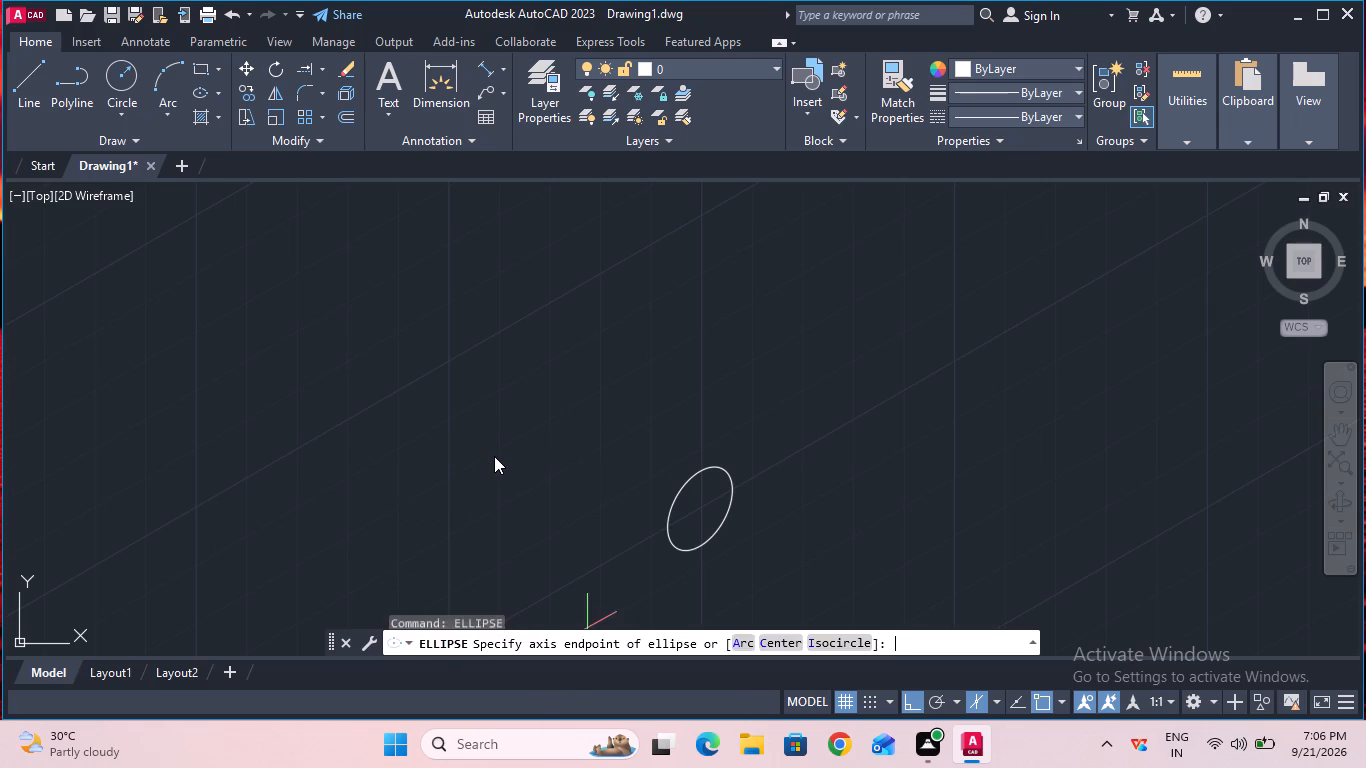
click(838, 644)
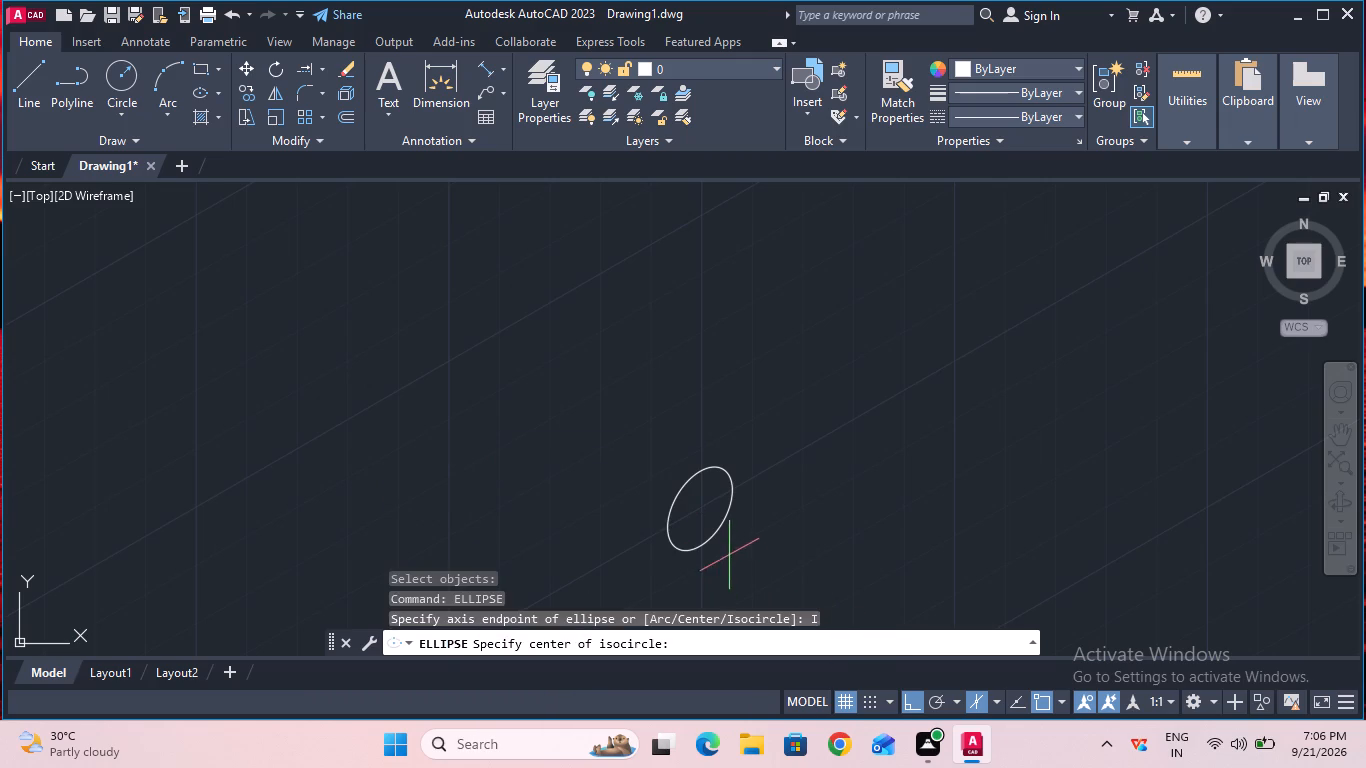
click(700, 511)
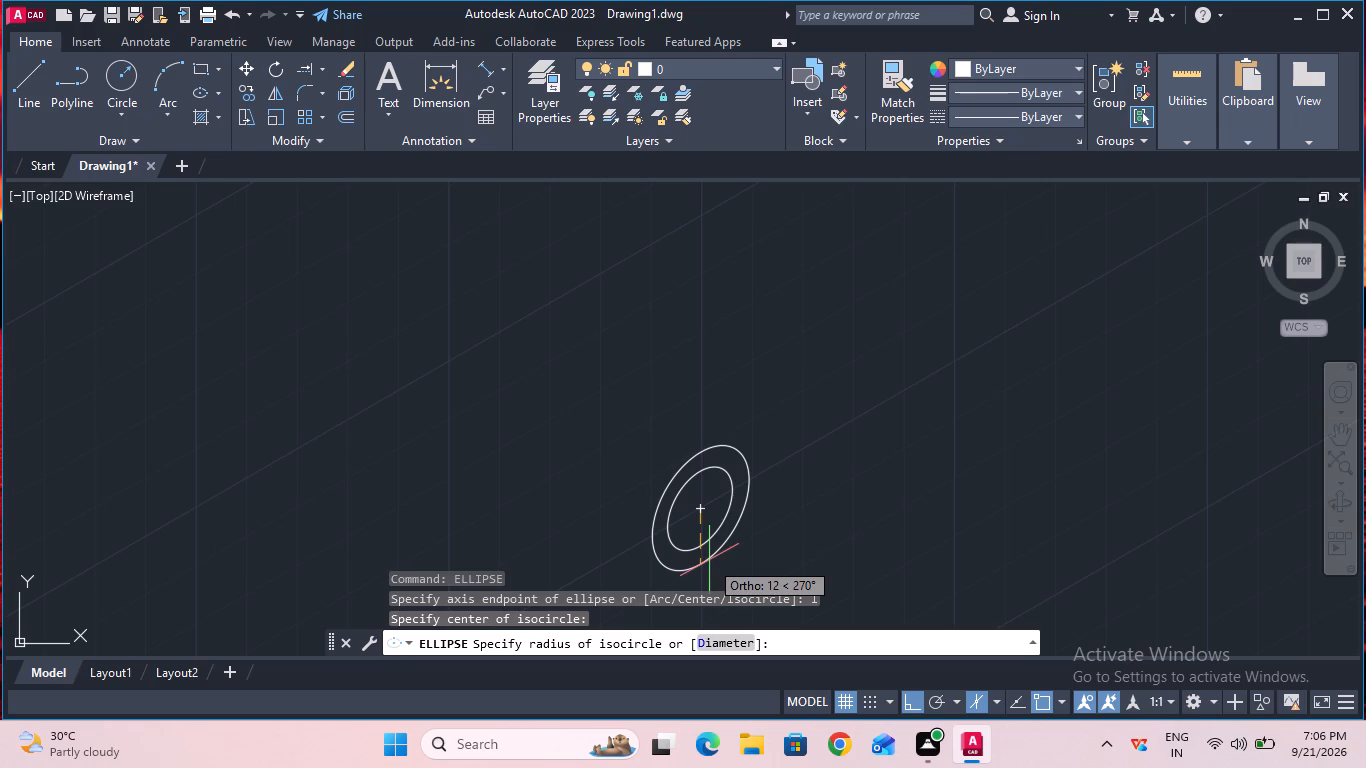
text(23)
key(Return)
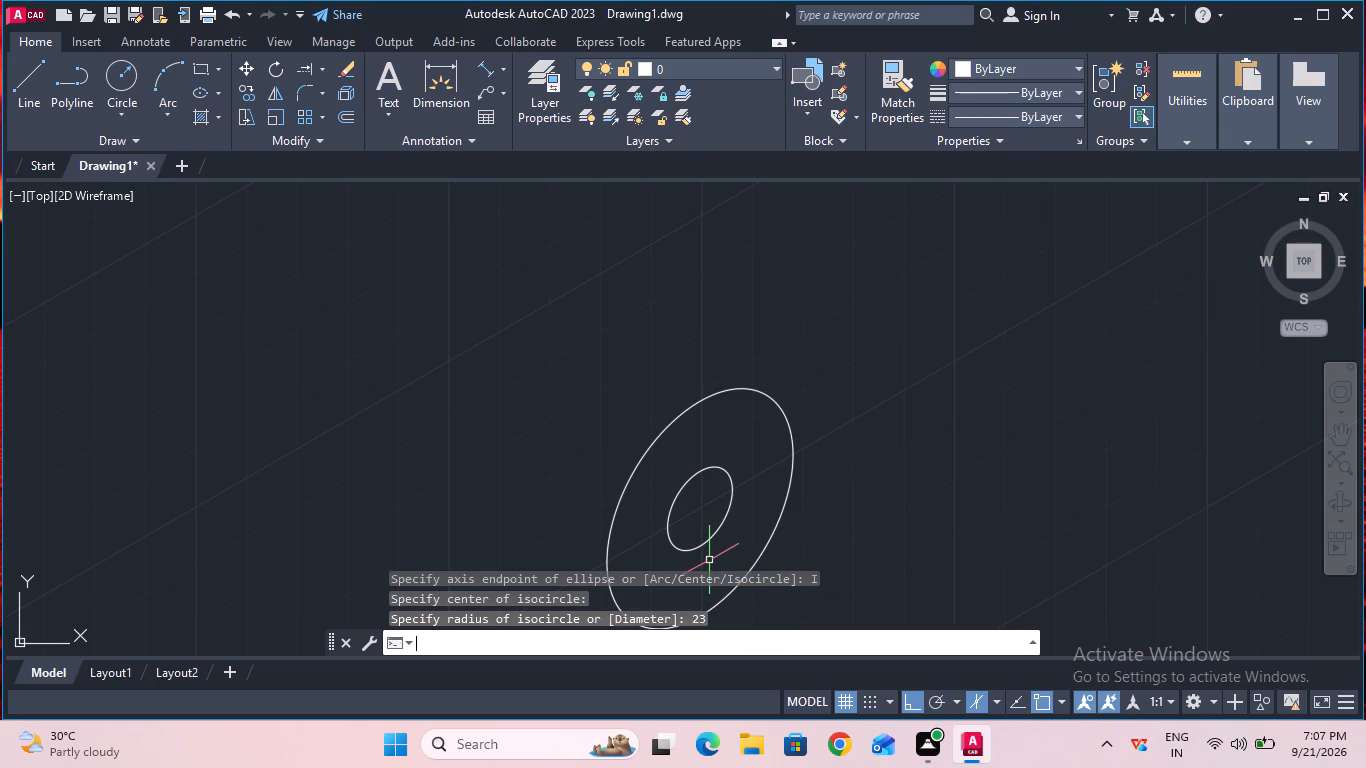
Load the CENTER linetype from acad.lin and make it the current linetype for new objects.
ctrl+scroll(709, 560, down, 1)
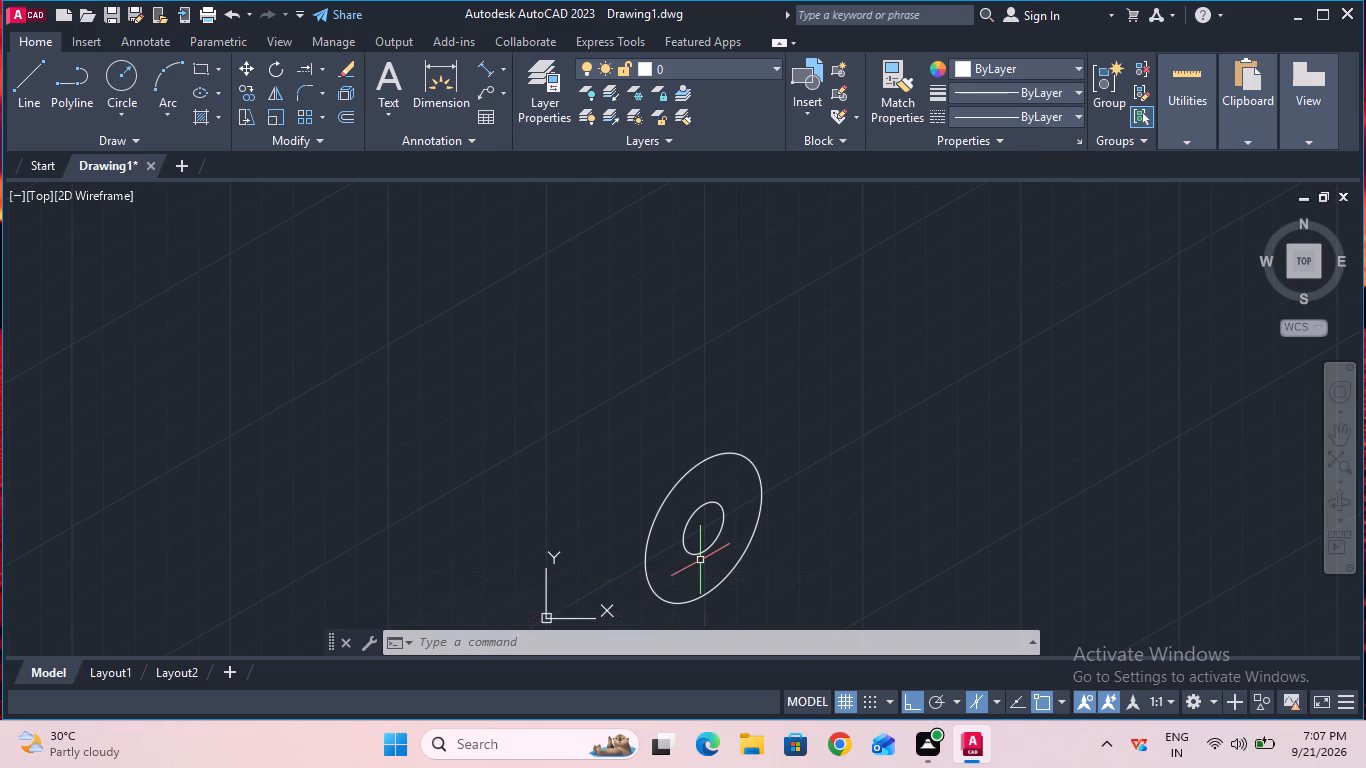
click(1039, 121)
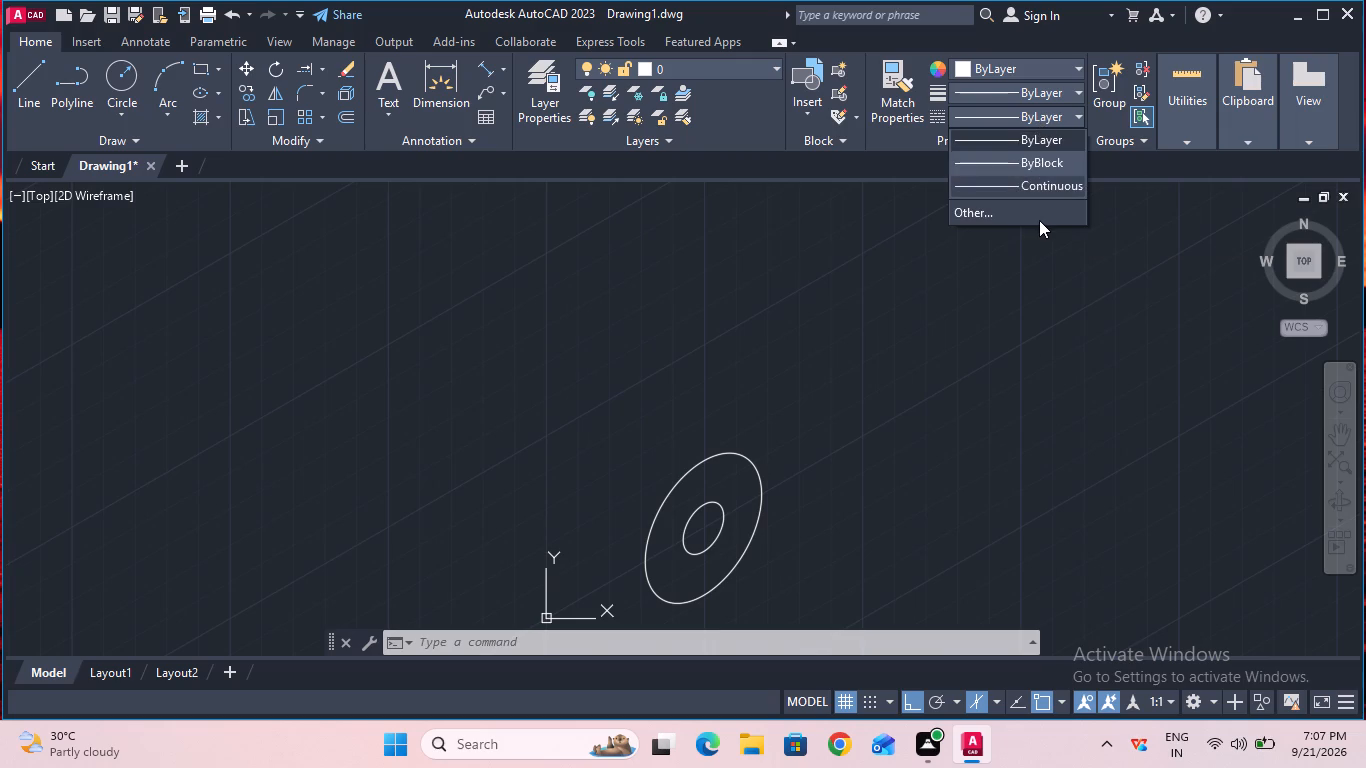
click(1039, 220)
click(833, 200)
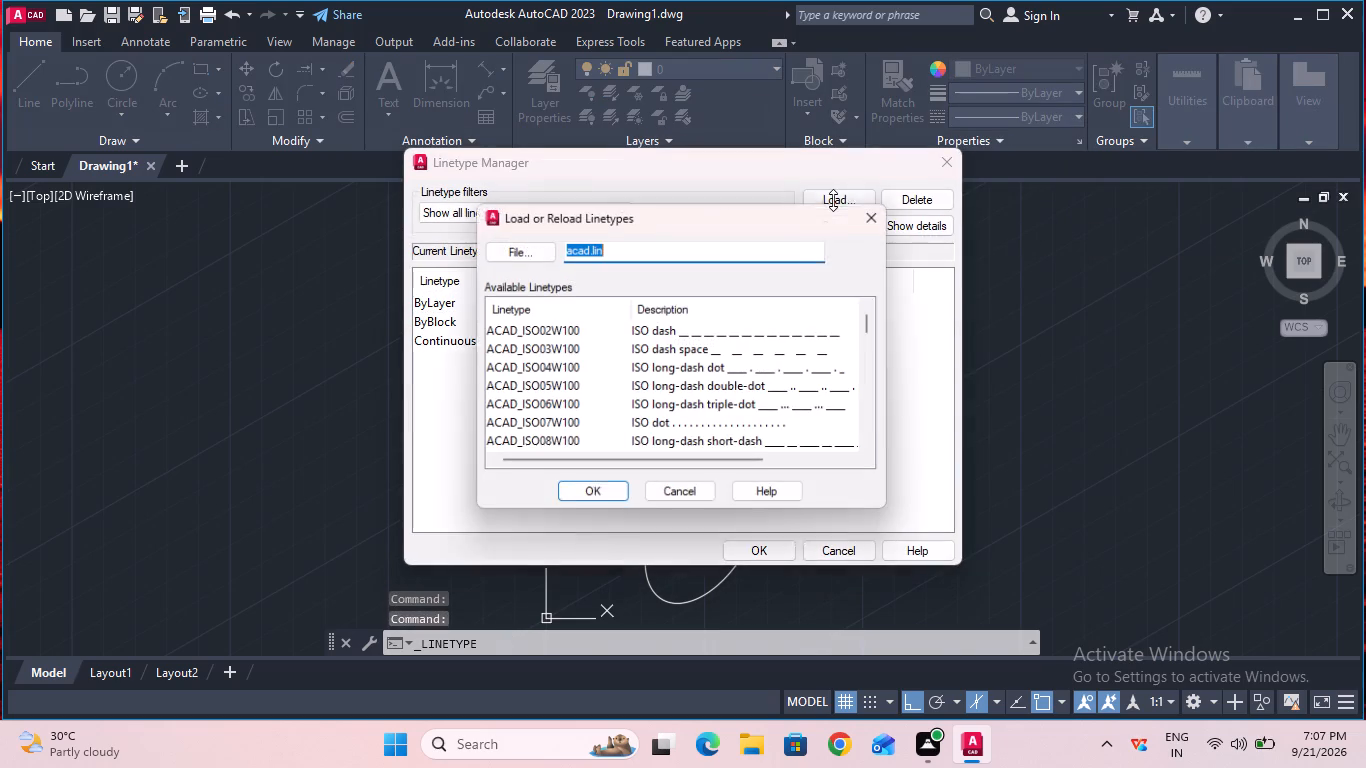
drag(873, 318, 873, 320)
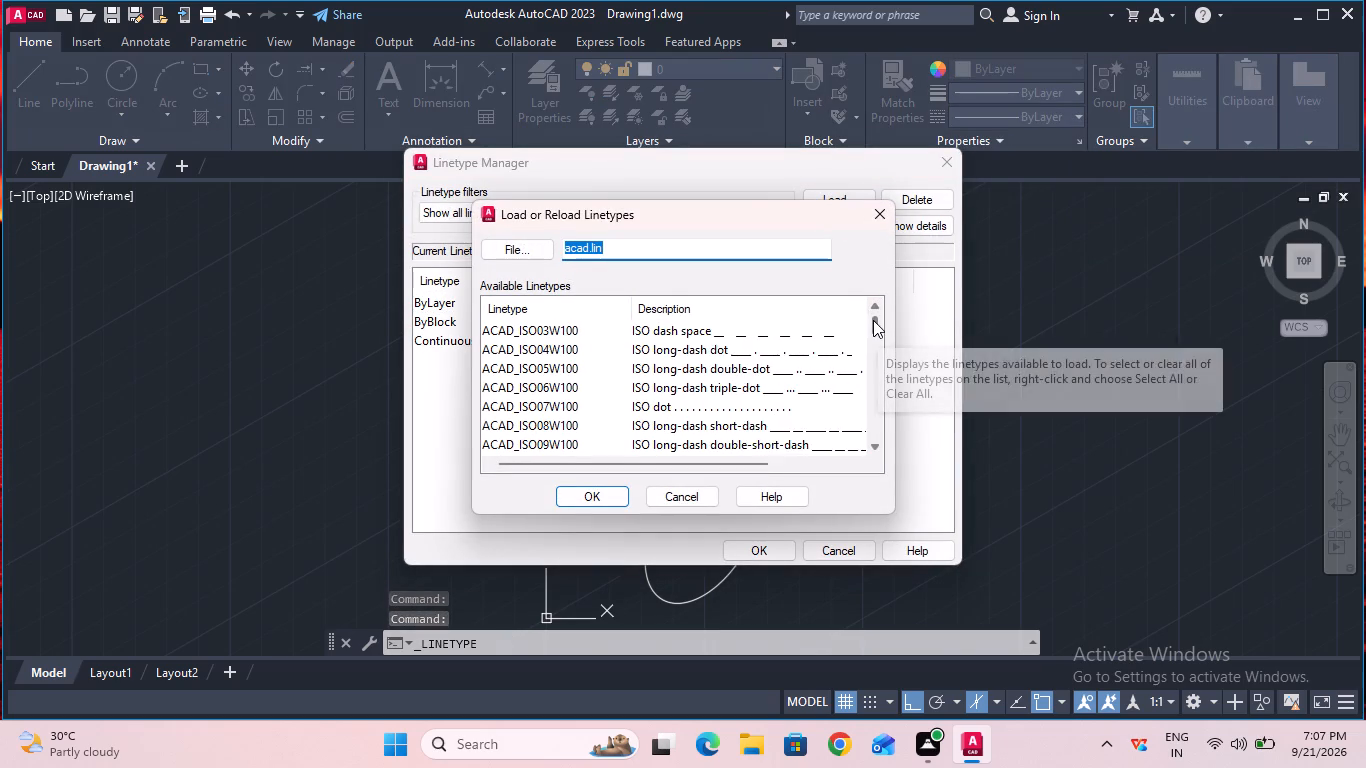
drag(873, 320, 874, 354)
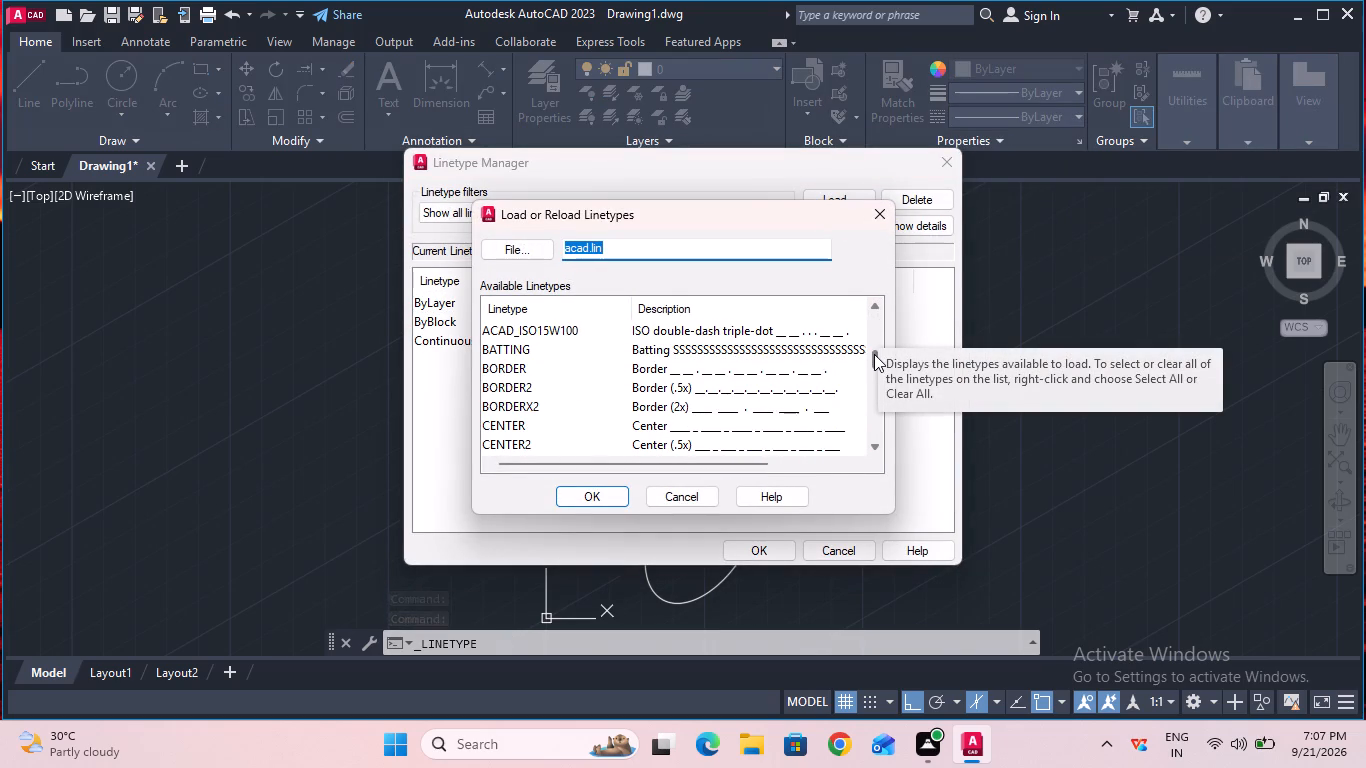
double_click(685, 424)
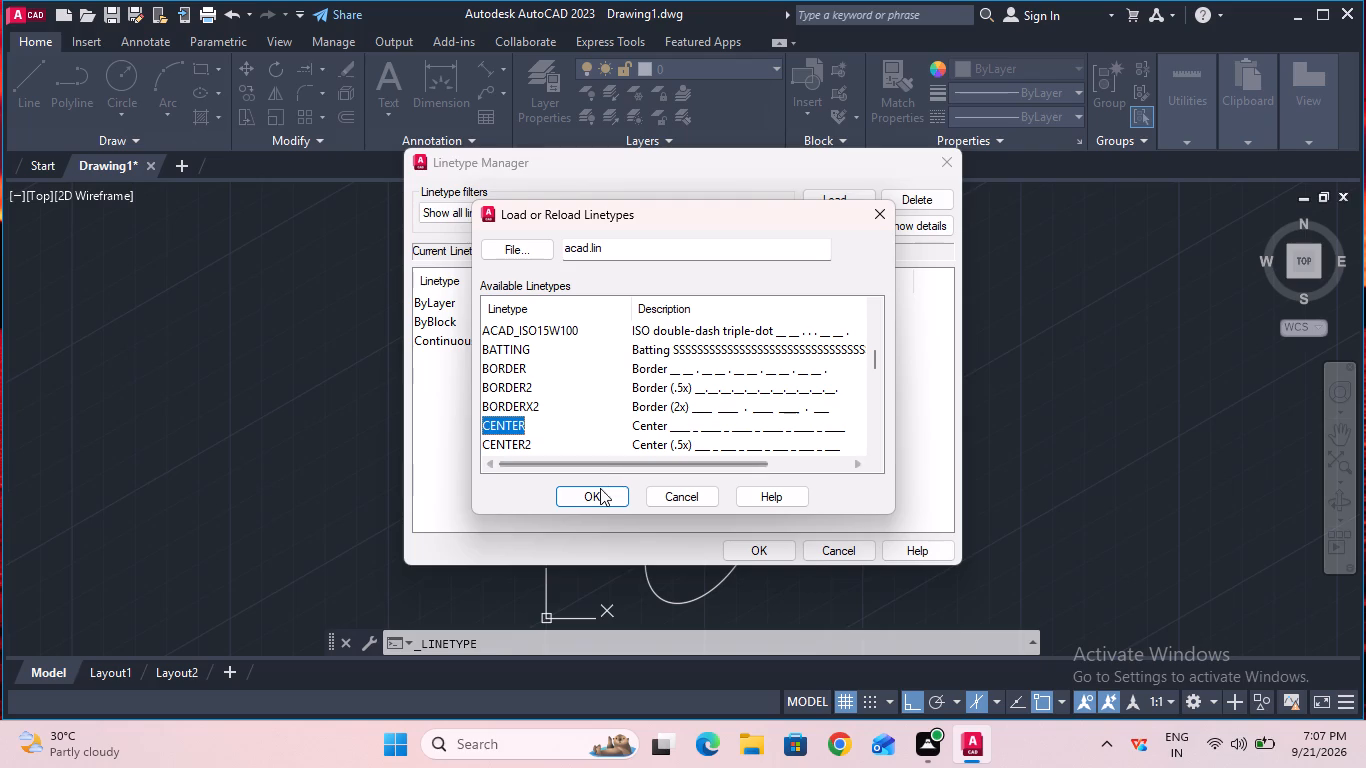
click(600, 497)
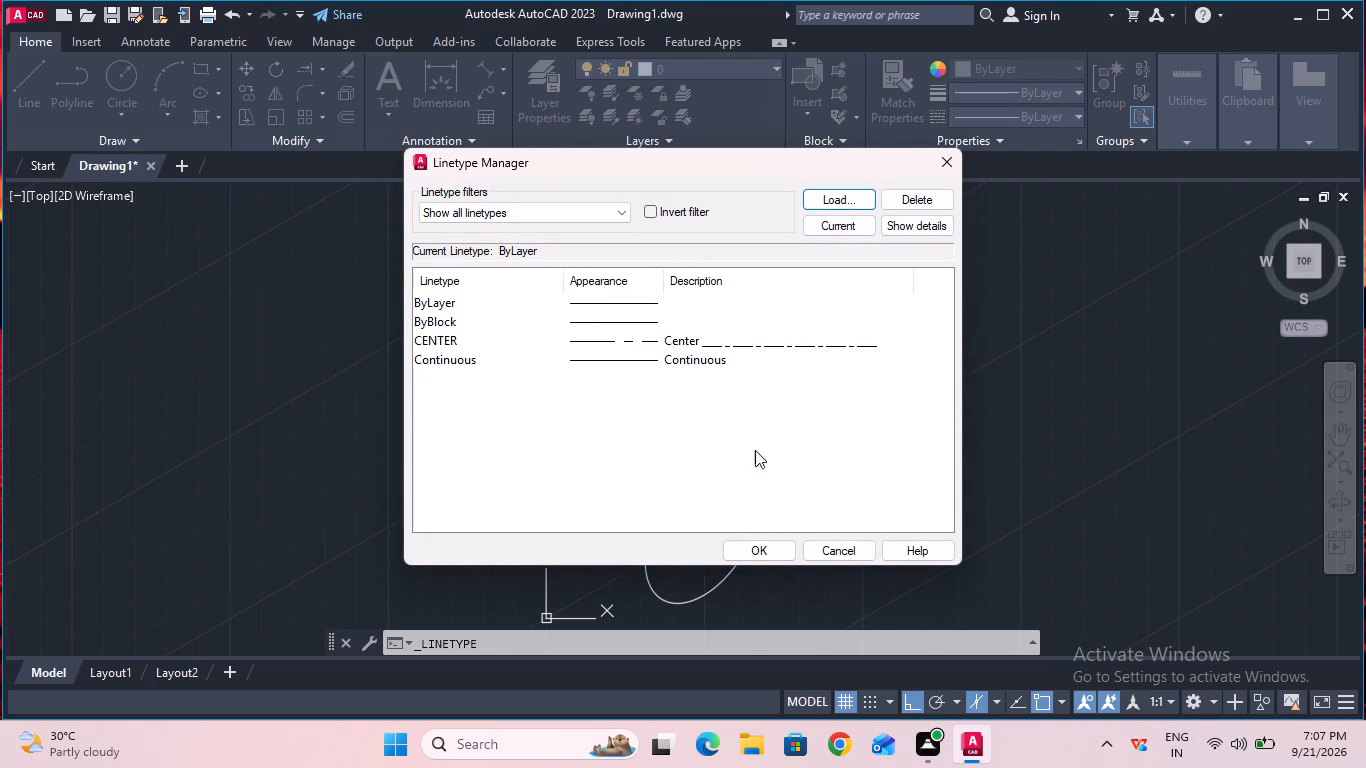
click(753, 552)
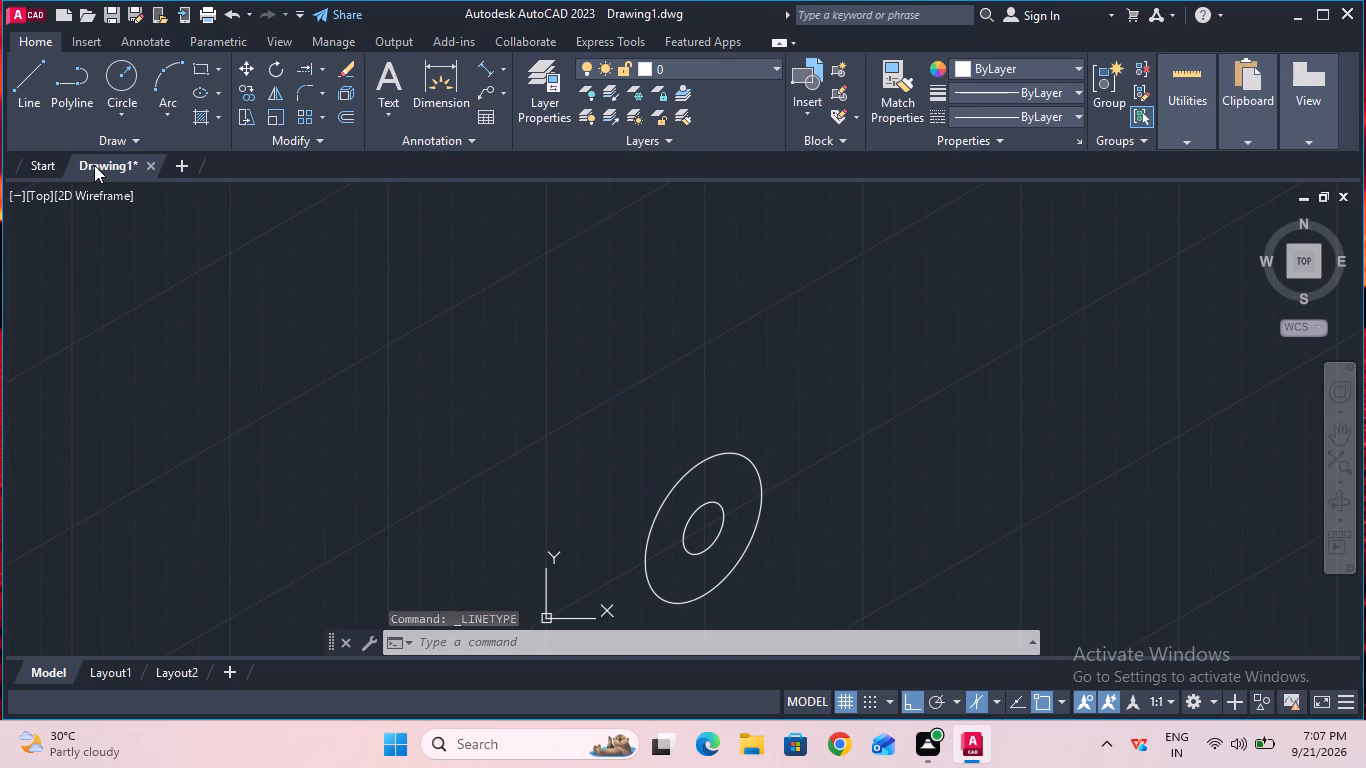
click(974, 113)
click(975, 187)
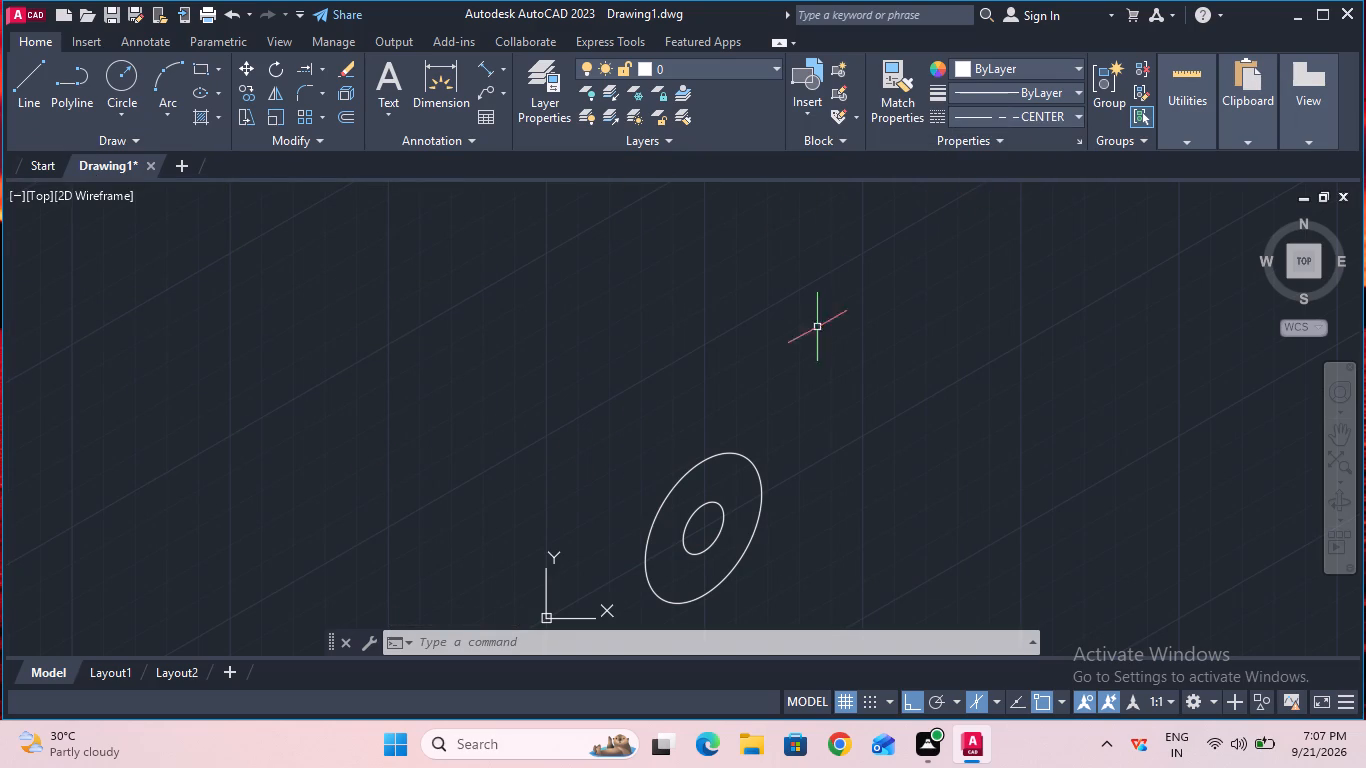
Draw a vertical center line 57 mm long upward from the common center of the isocircles.
click(17, 85)
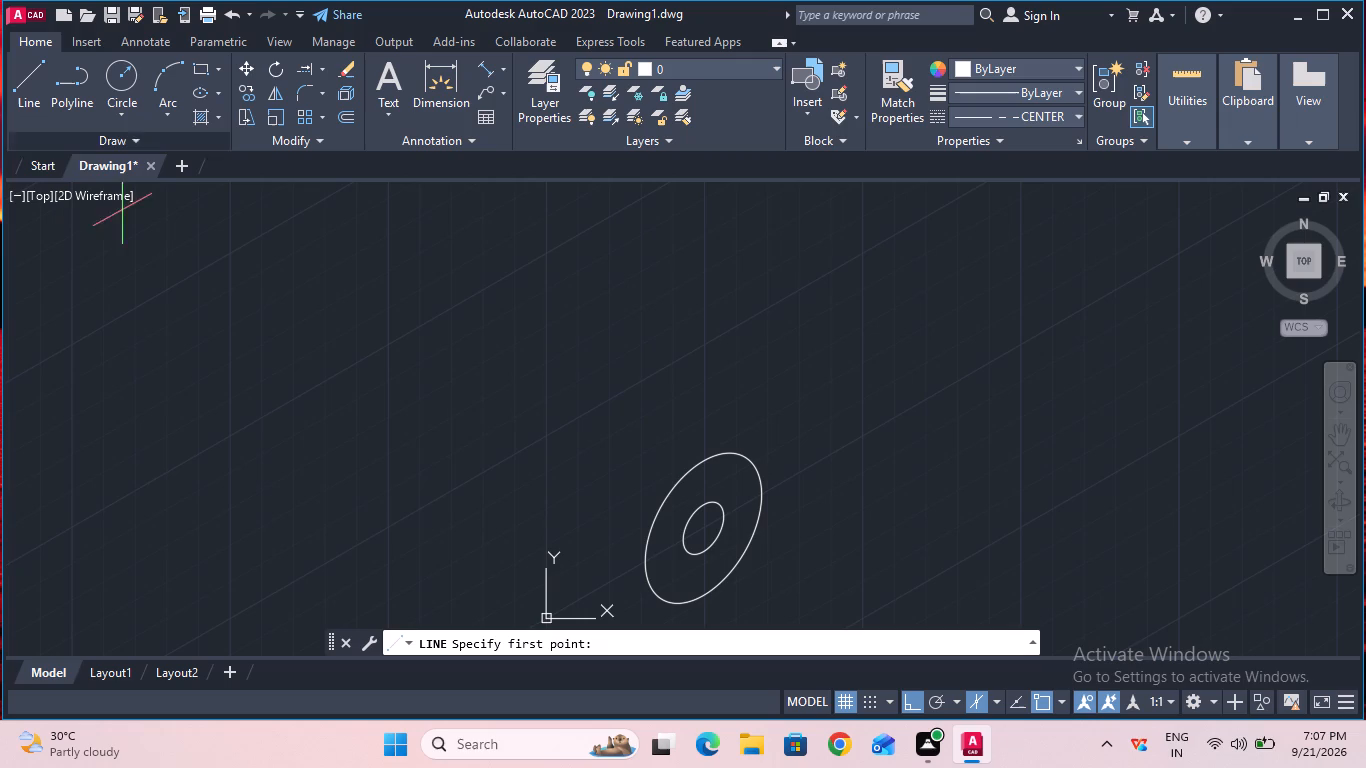
click(704, 529)
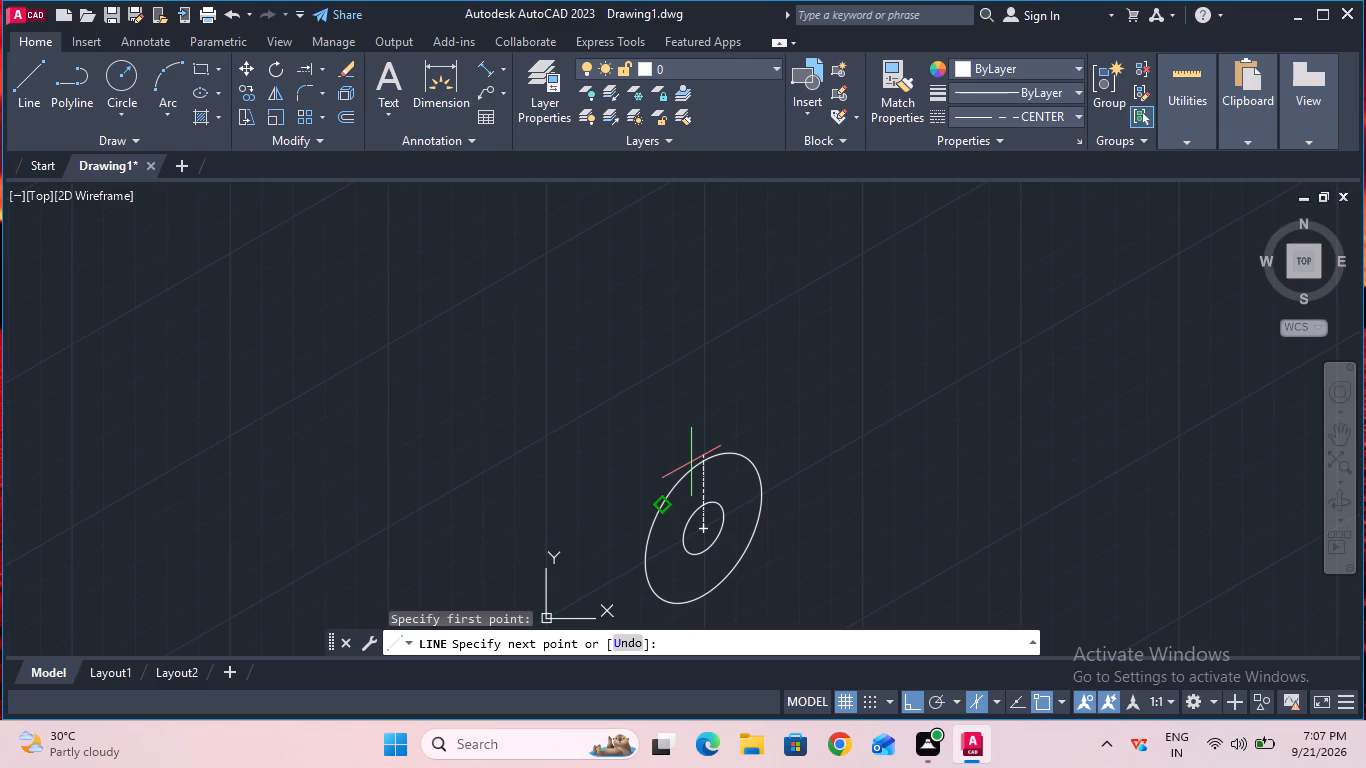
text(57)
key(Return)
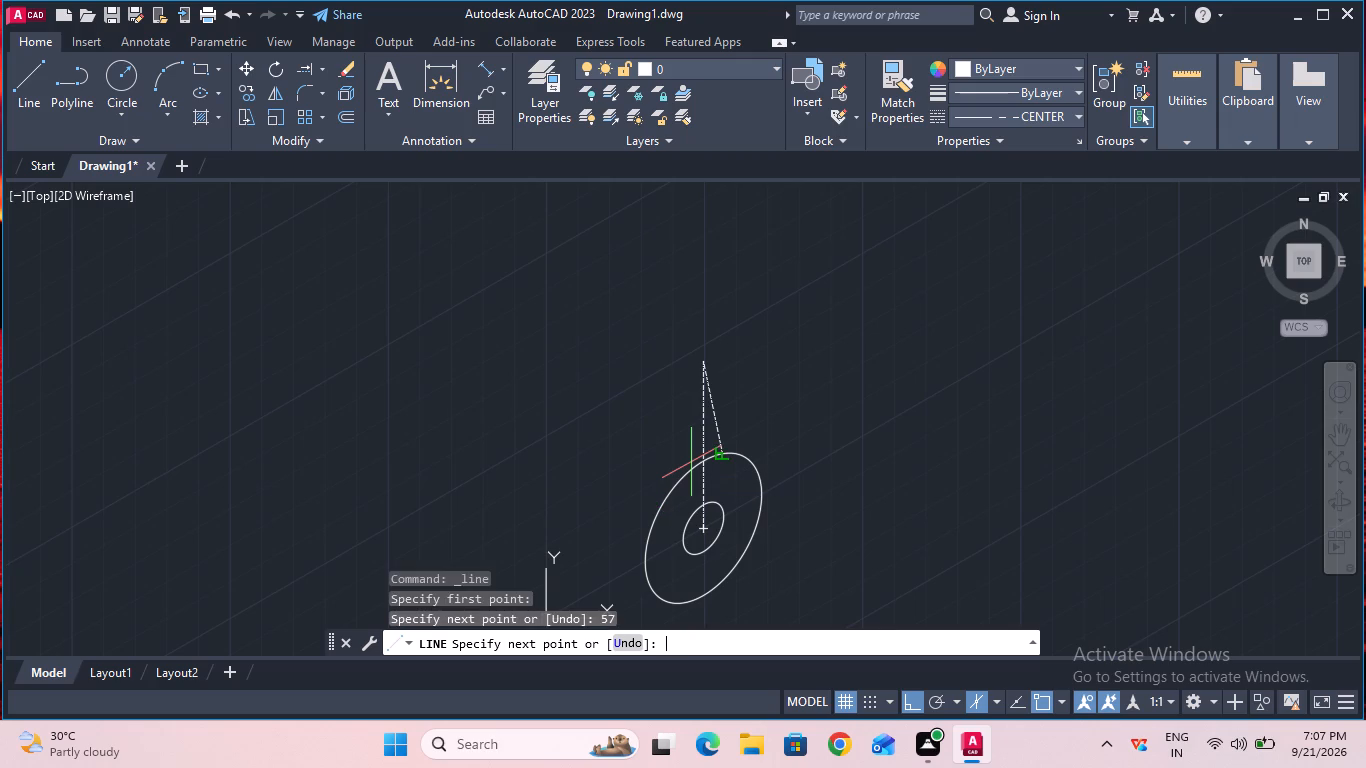
key(Escape)
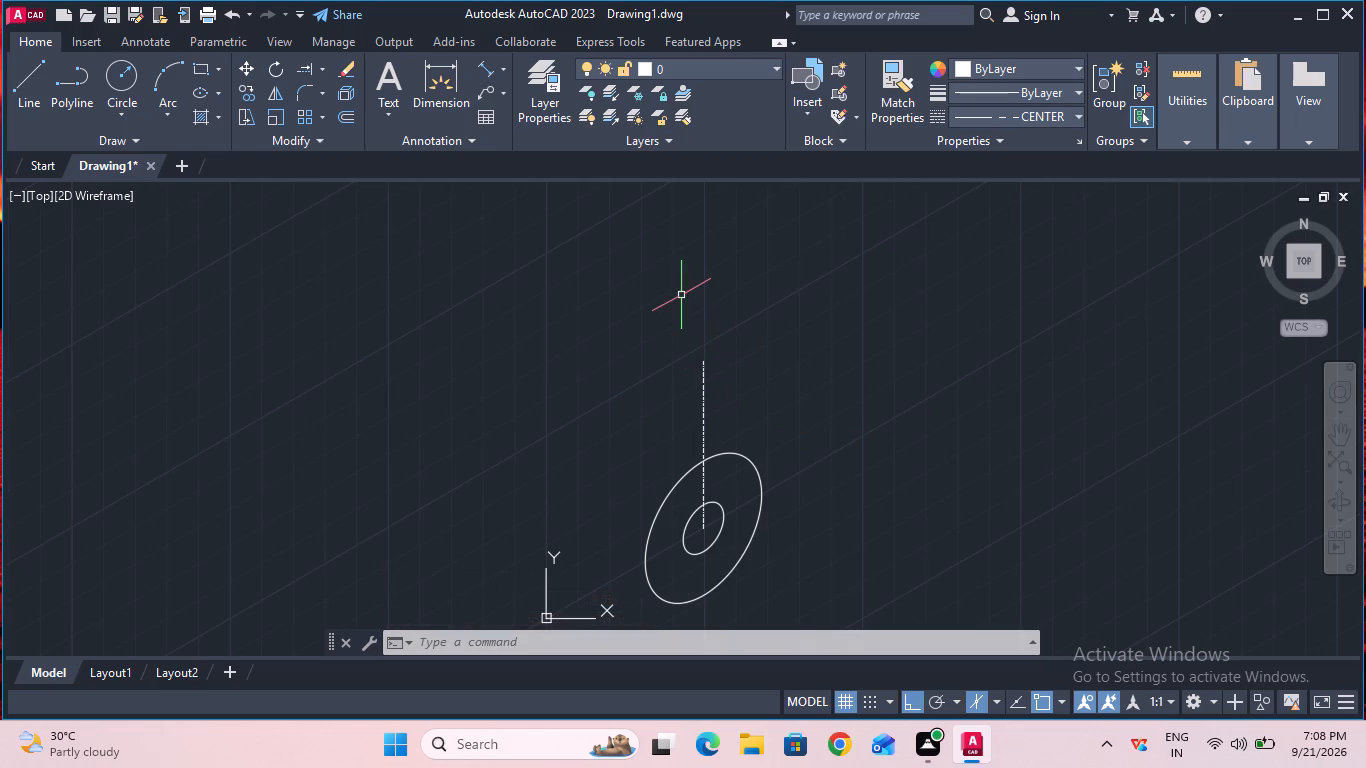
Make ByBlock the current linetype for new objects.
click(998, 113)
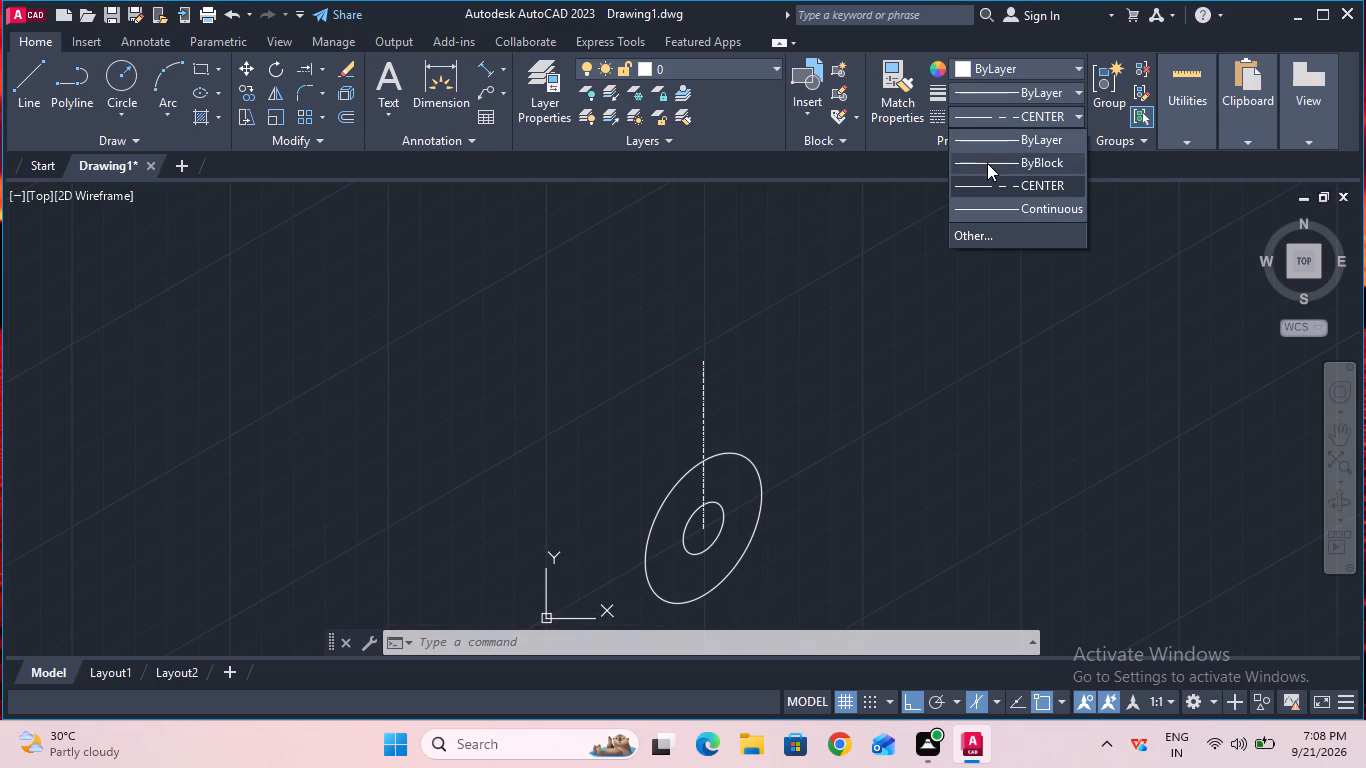
click(987, 163)
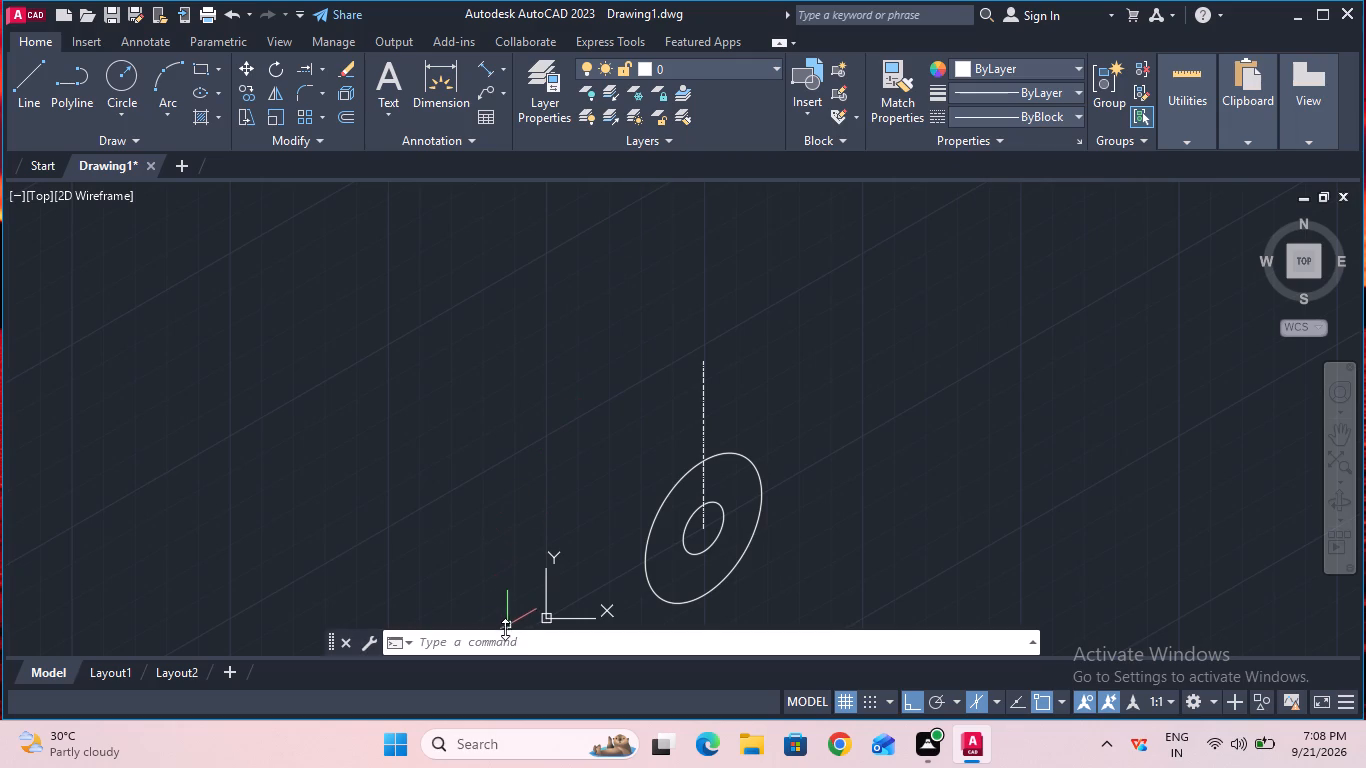
Draw an isocircle with a radius of 6 mm centered on the upper endpoint of the vertical center line, using the Ellipse command.
click(504, 629)
key(e)
text(ll)
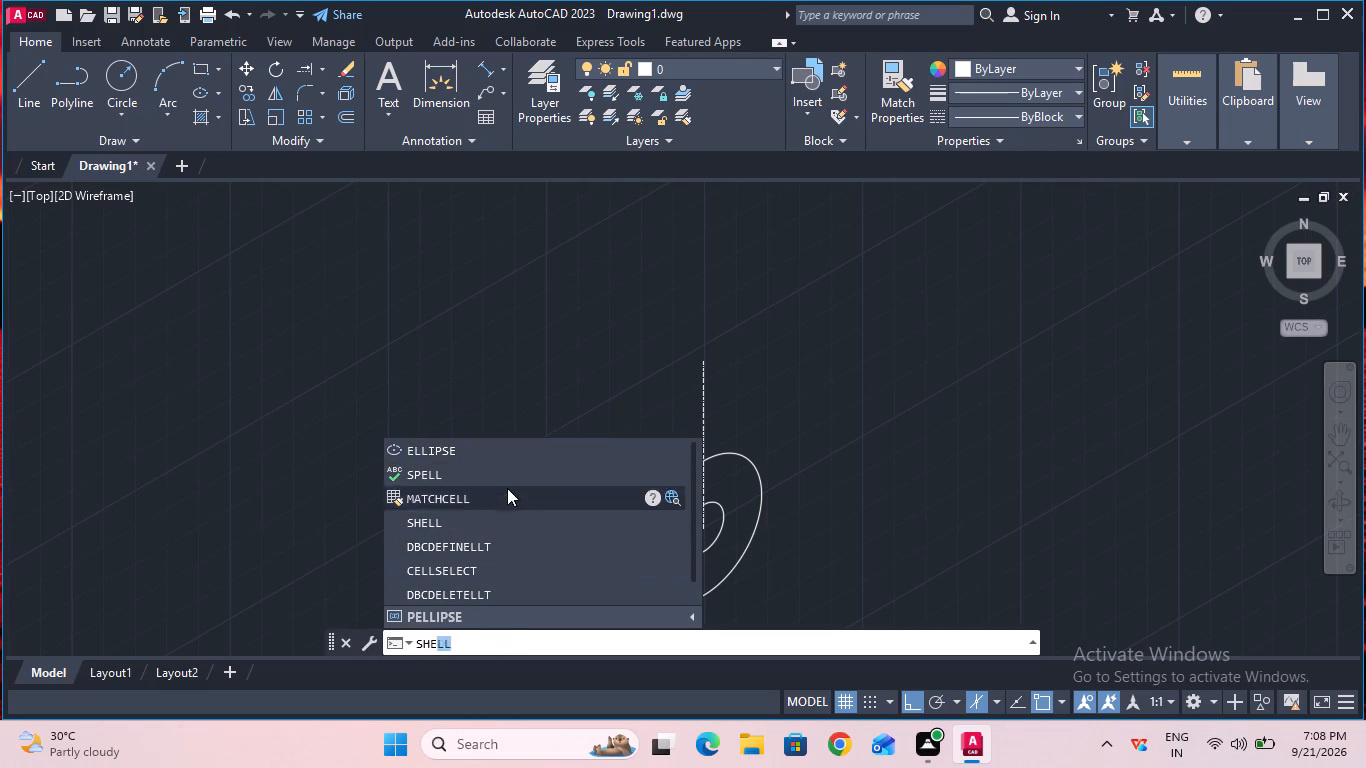
click(512, 453)
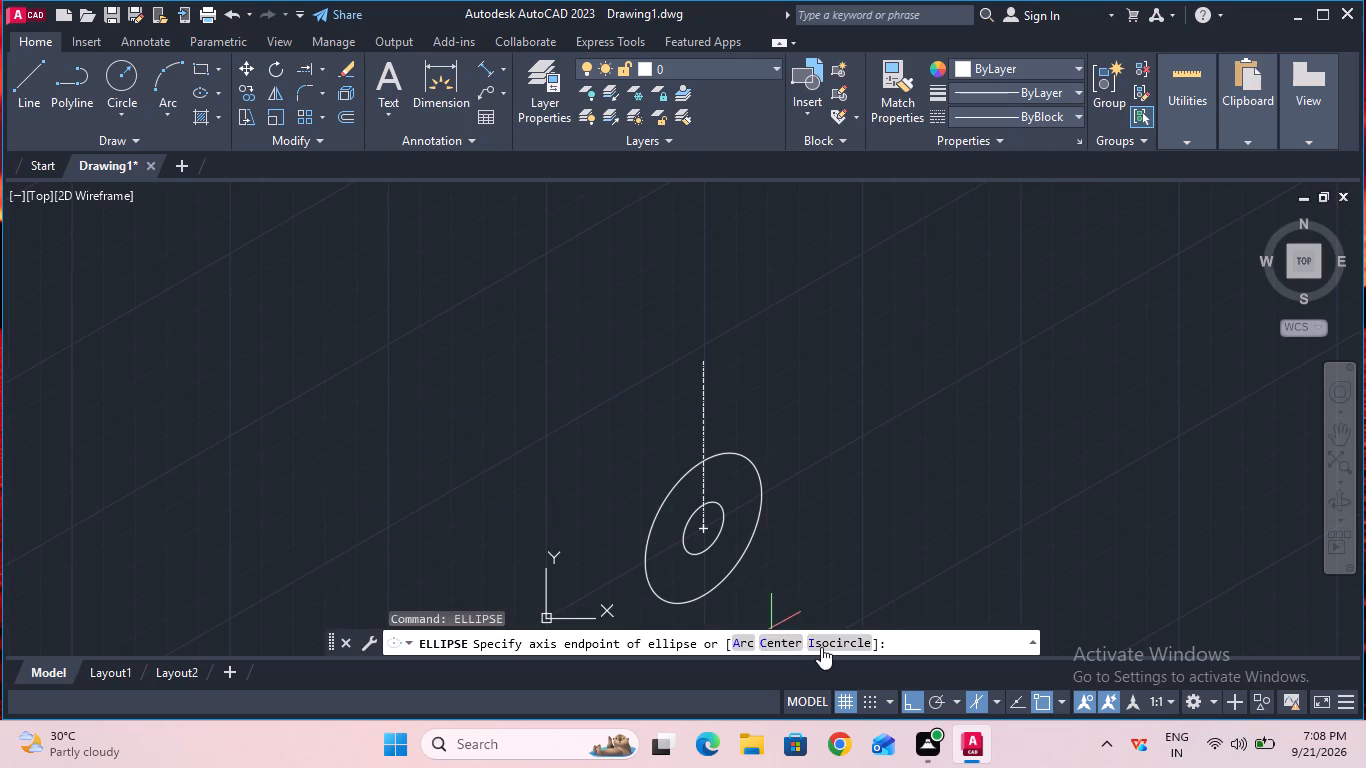
click(823, 644)
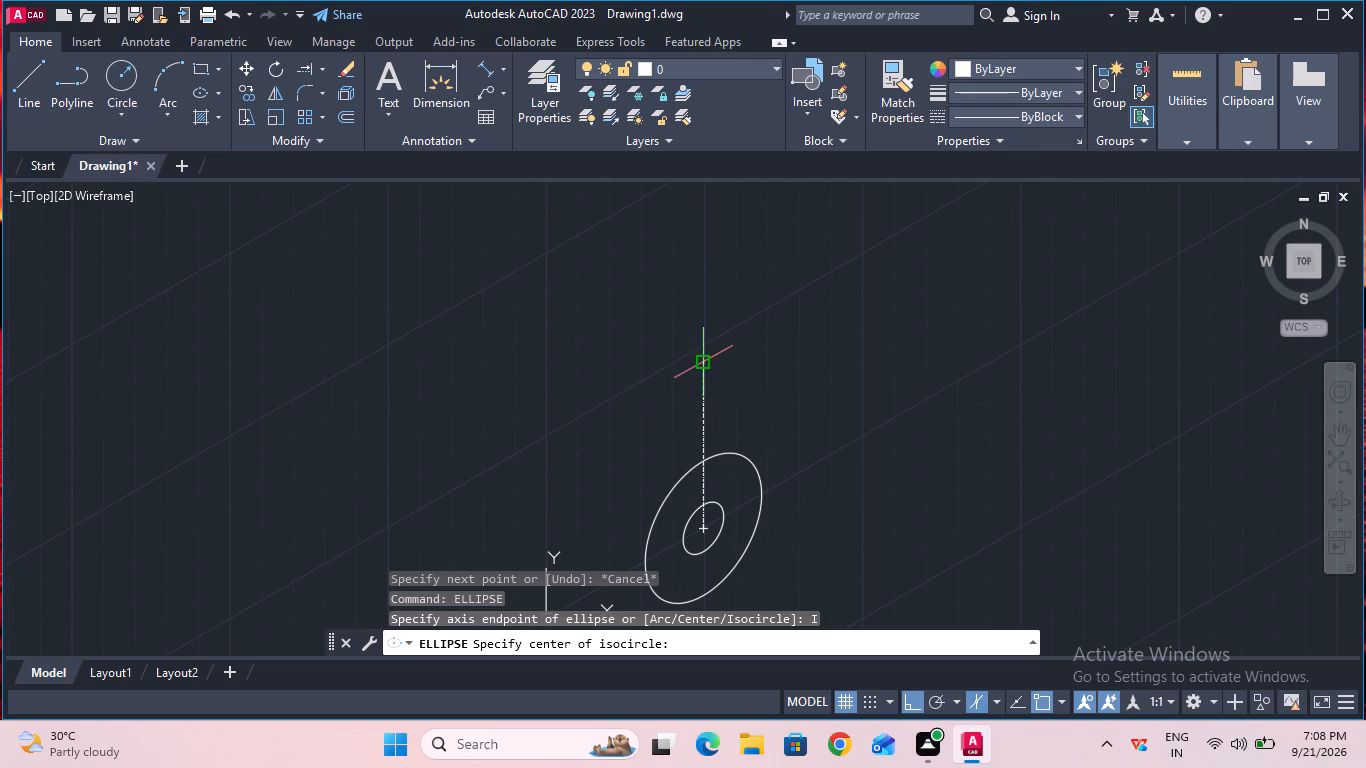
click(702, 361)
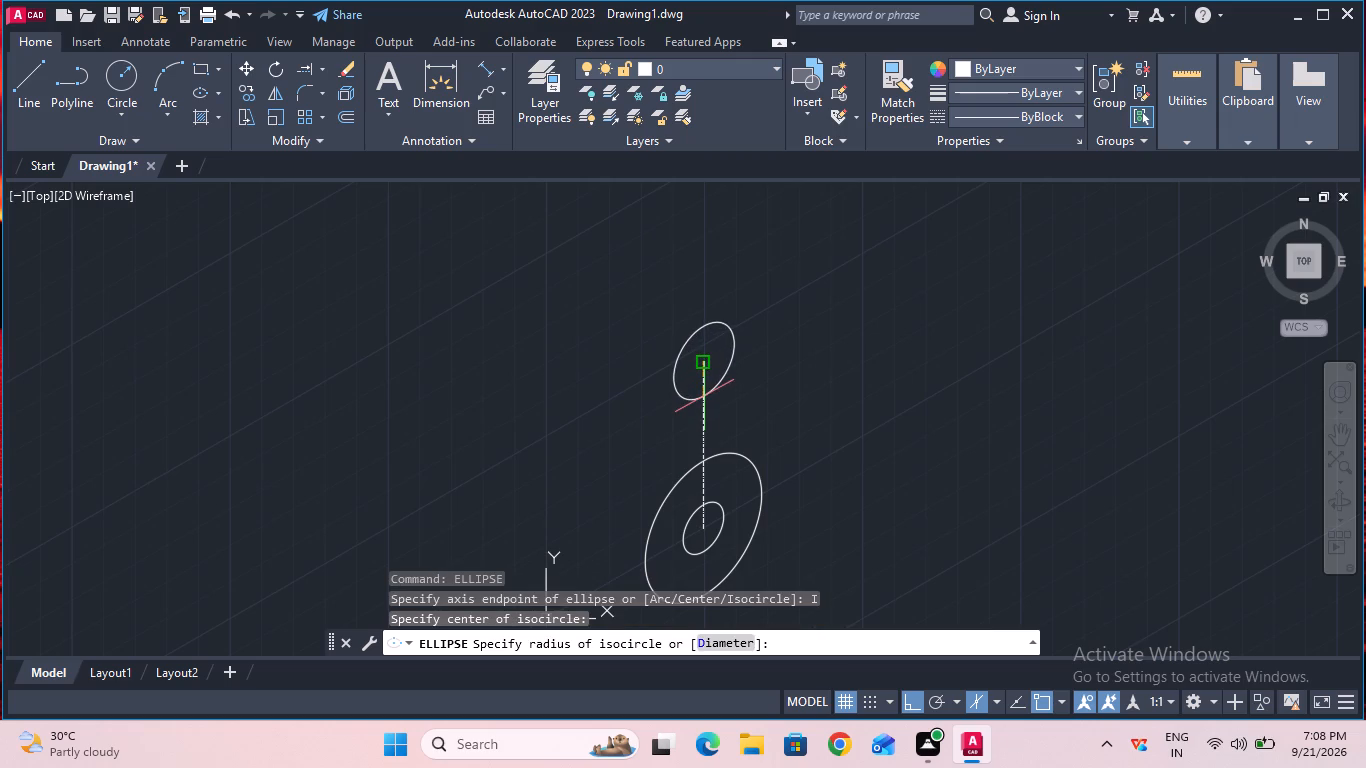
key(6)
key(Return)
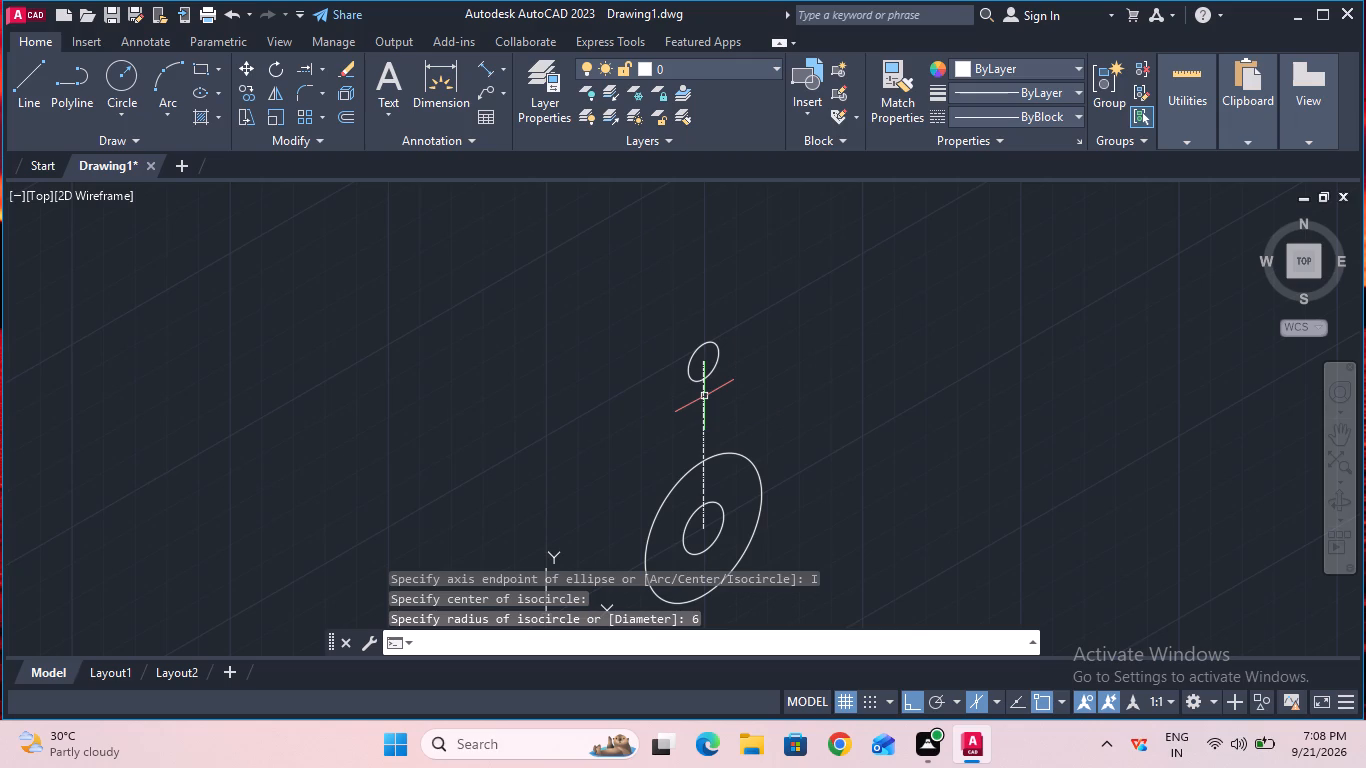
Draw an isocircle with a radius of 12 mm concentric with the small upper one, using the Ellipse command.
click(576, 642)
text(ell)
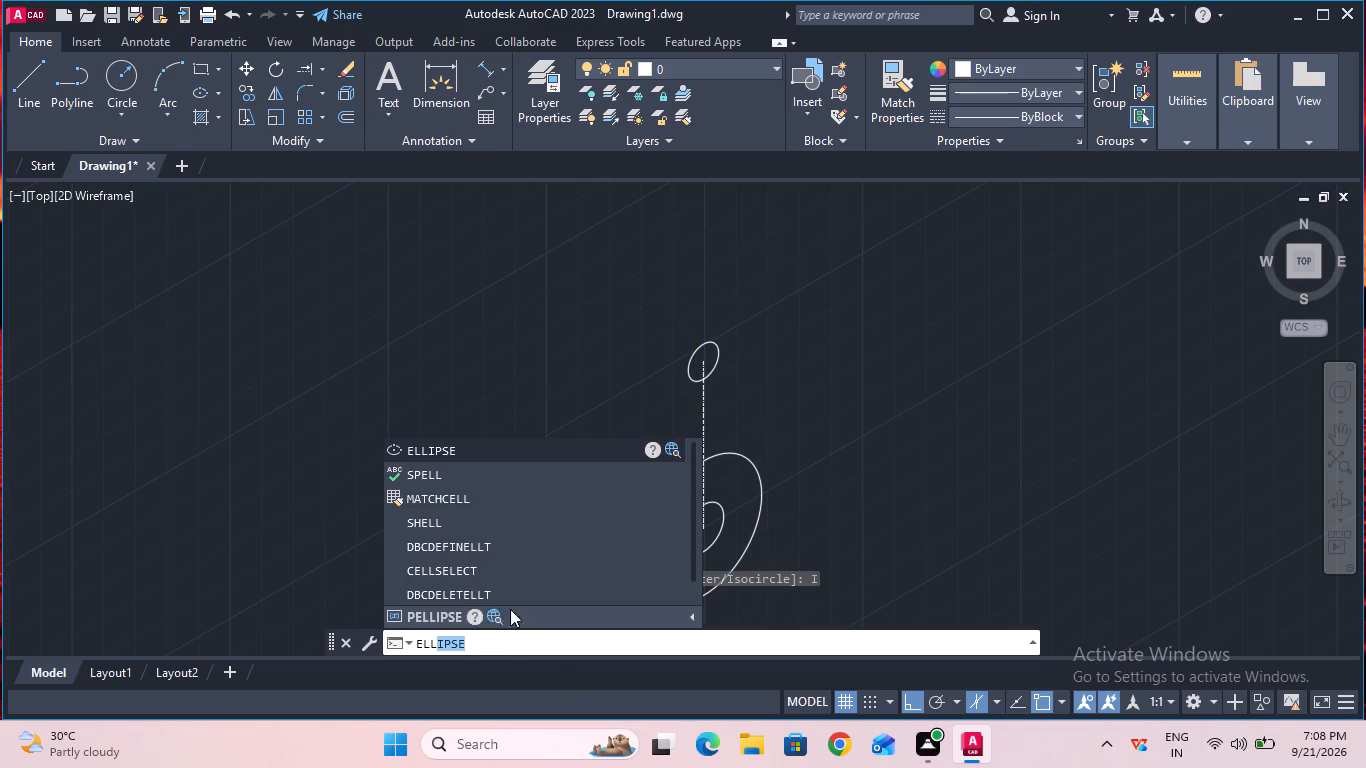
click(478, 445)
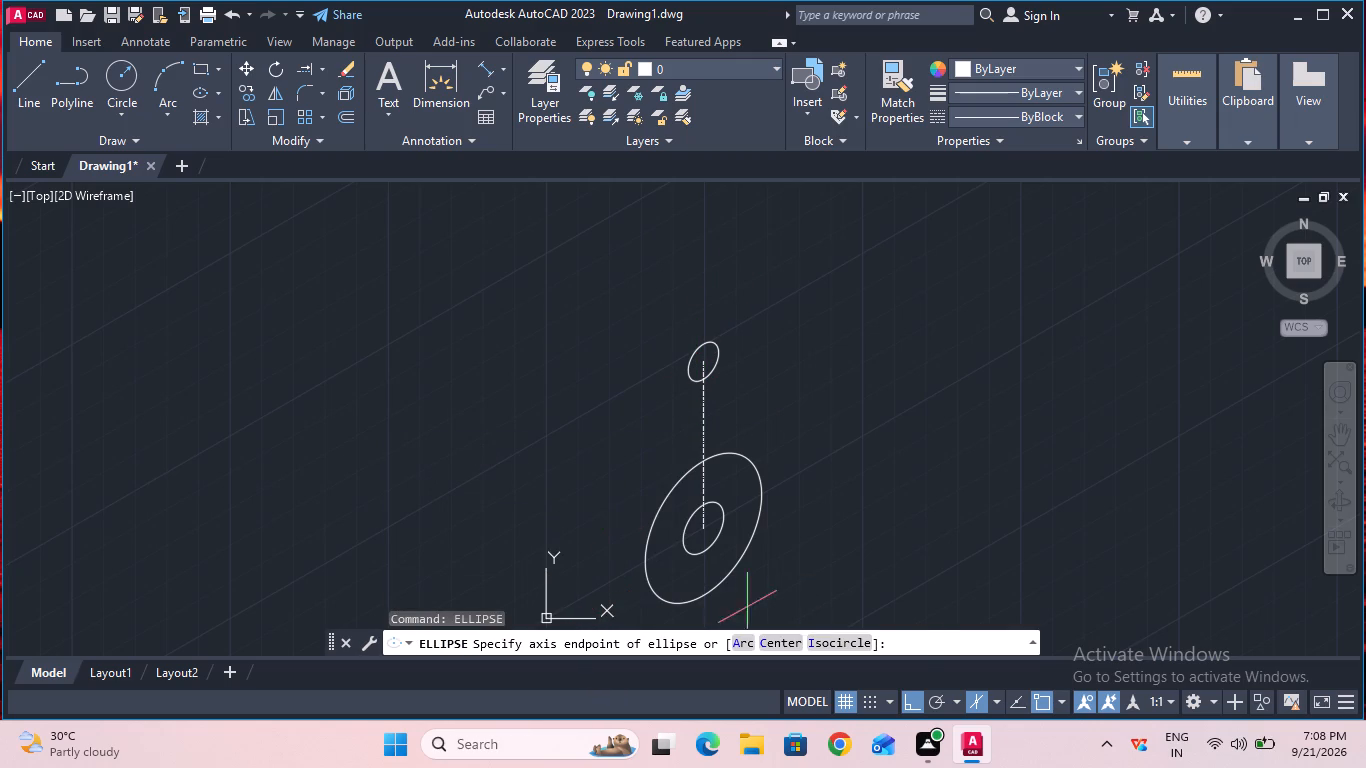
click(832, 638)
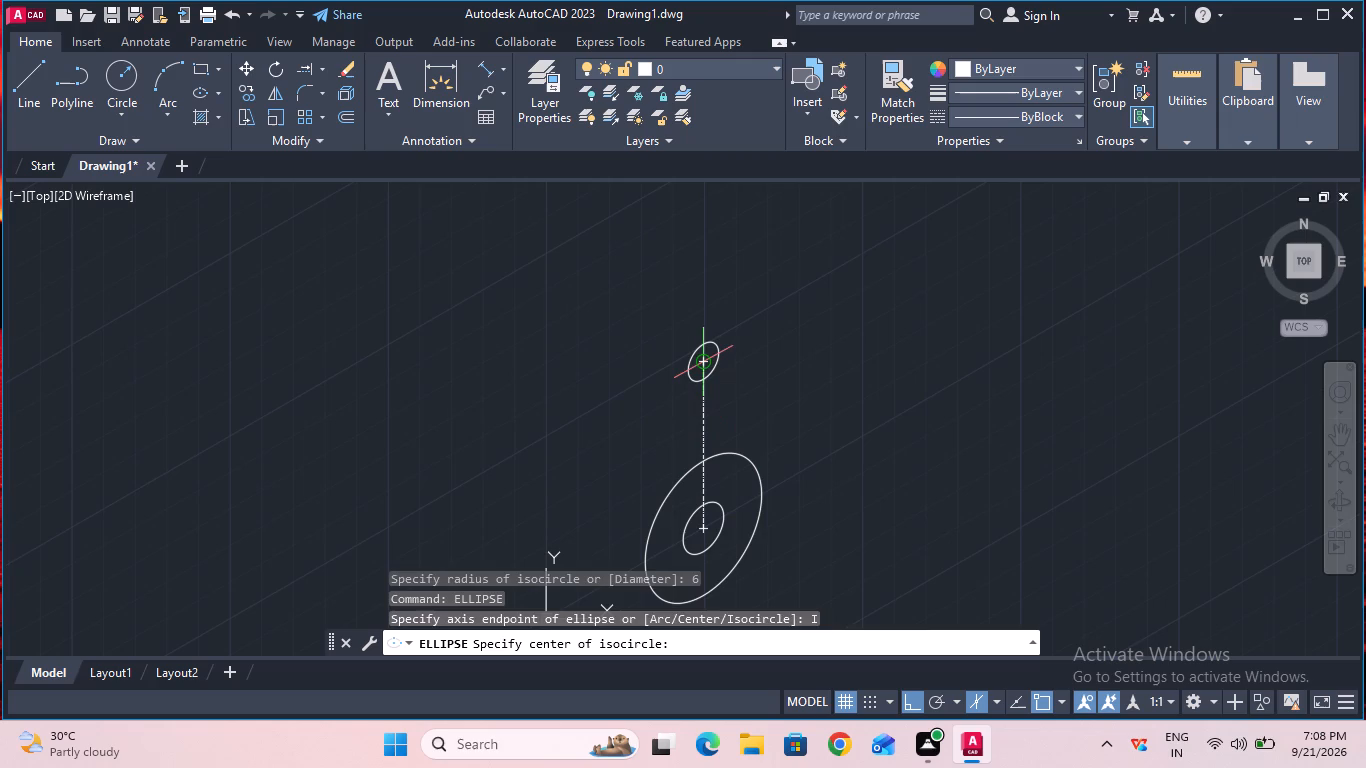
click(704, 368)
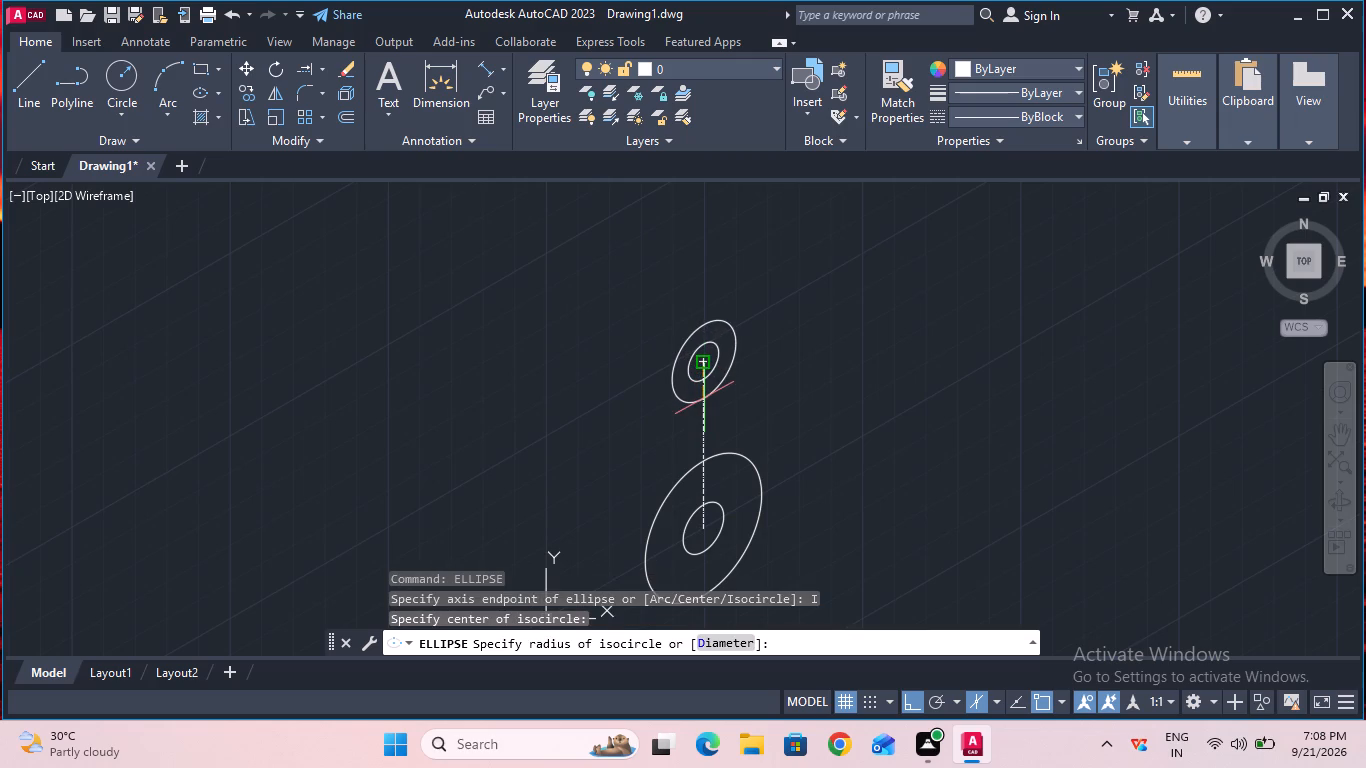
text(12)
key(Return)
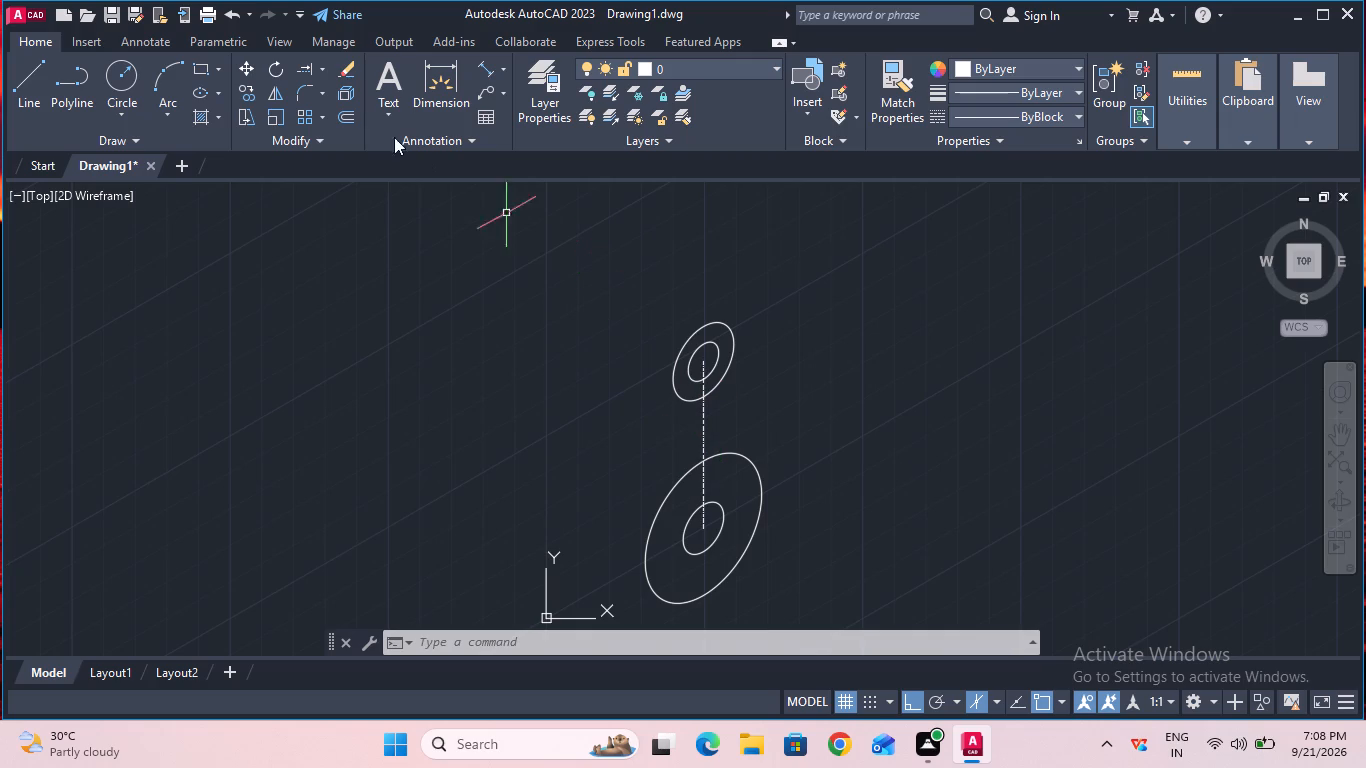
Copy the vertical center line 5 mm along the 210° axis on the top isoplane.
click(251, 89)
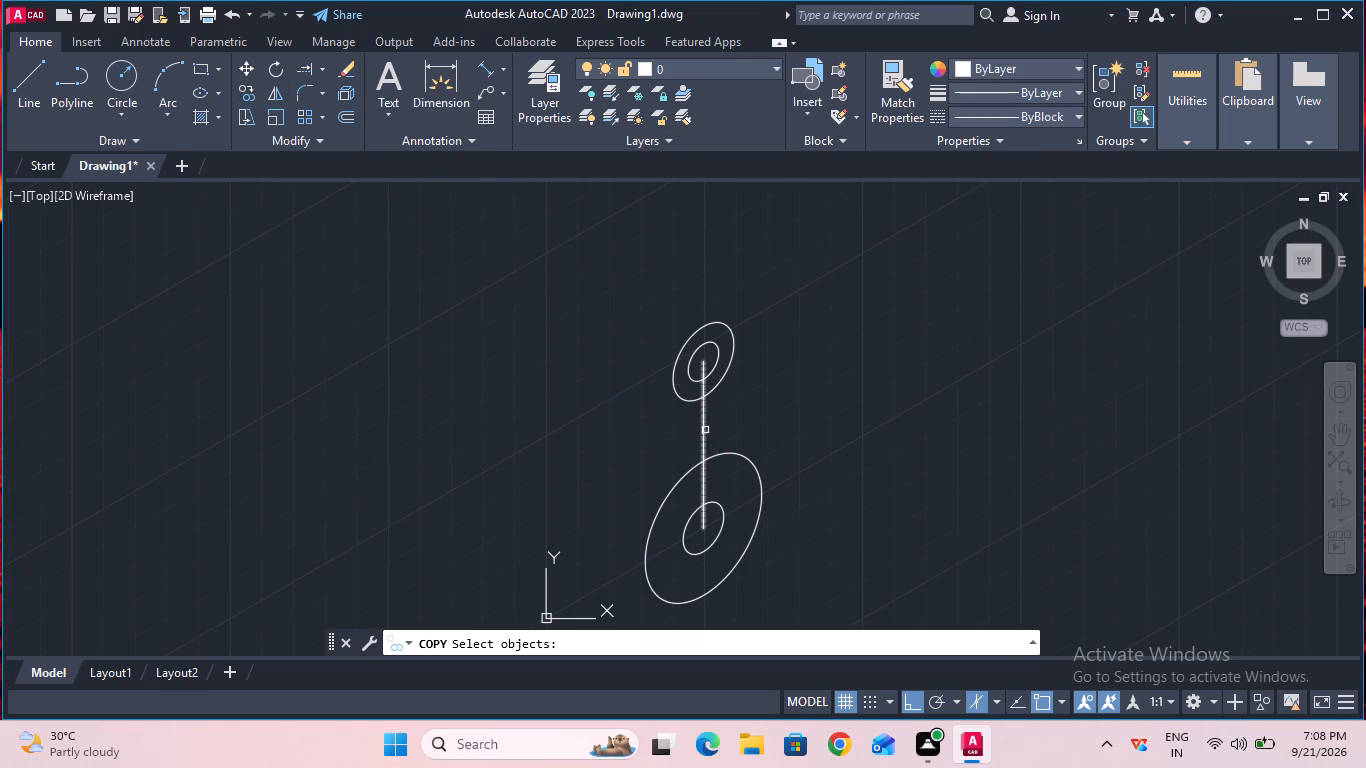
key(F5)
key(F5)
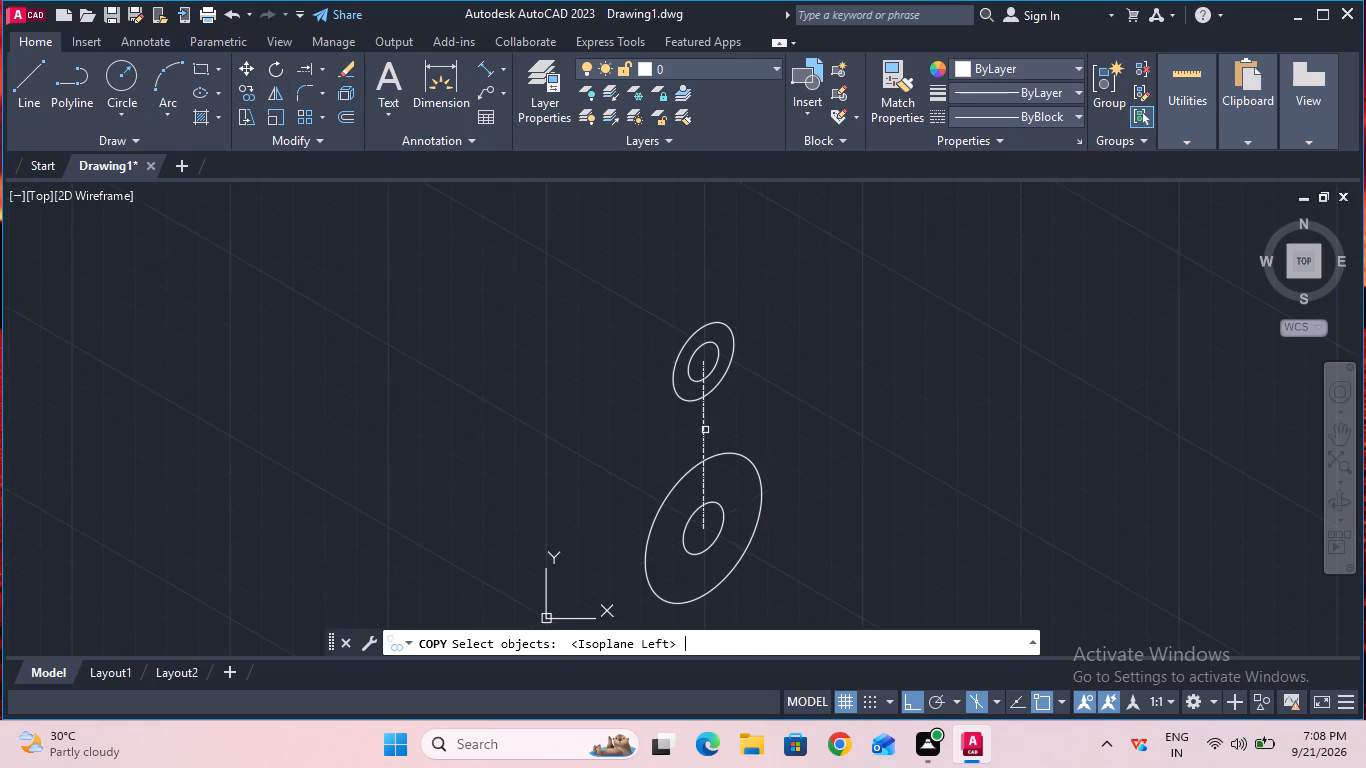
click(703, 428)
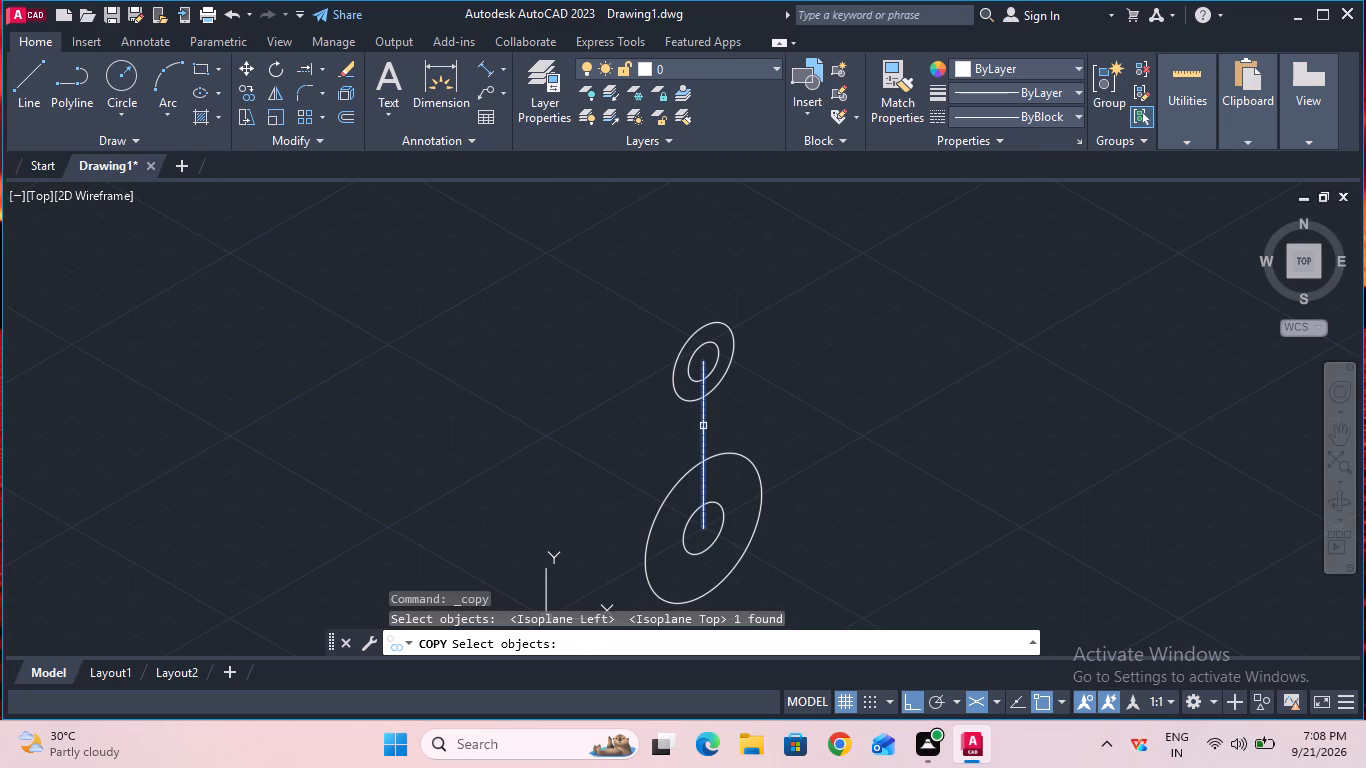
key(Return)
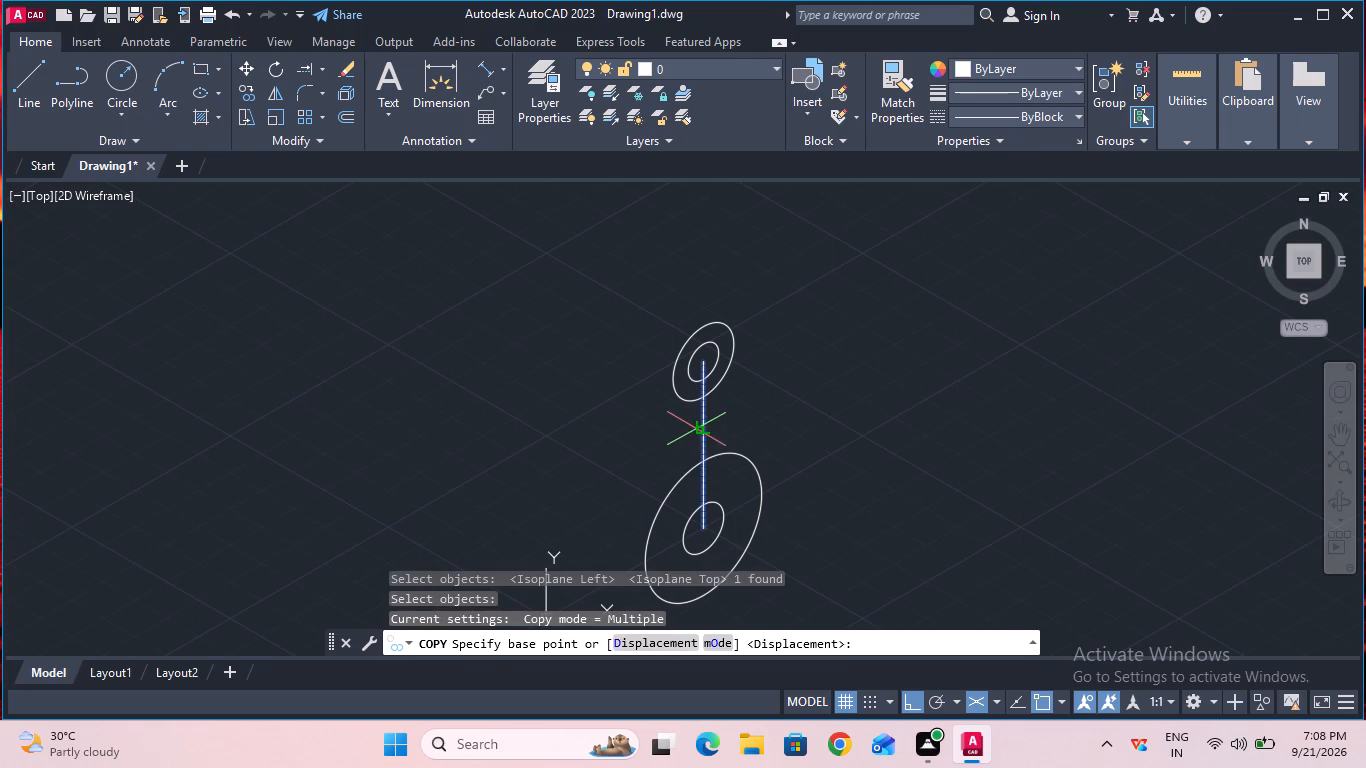
click(701, 429)
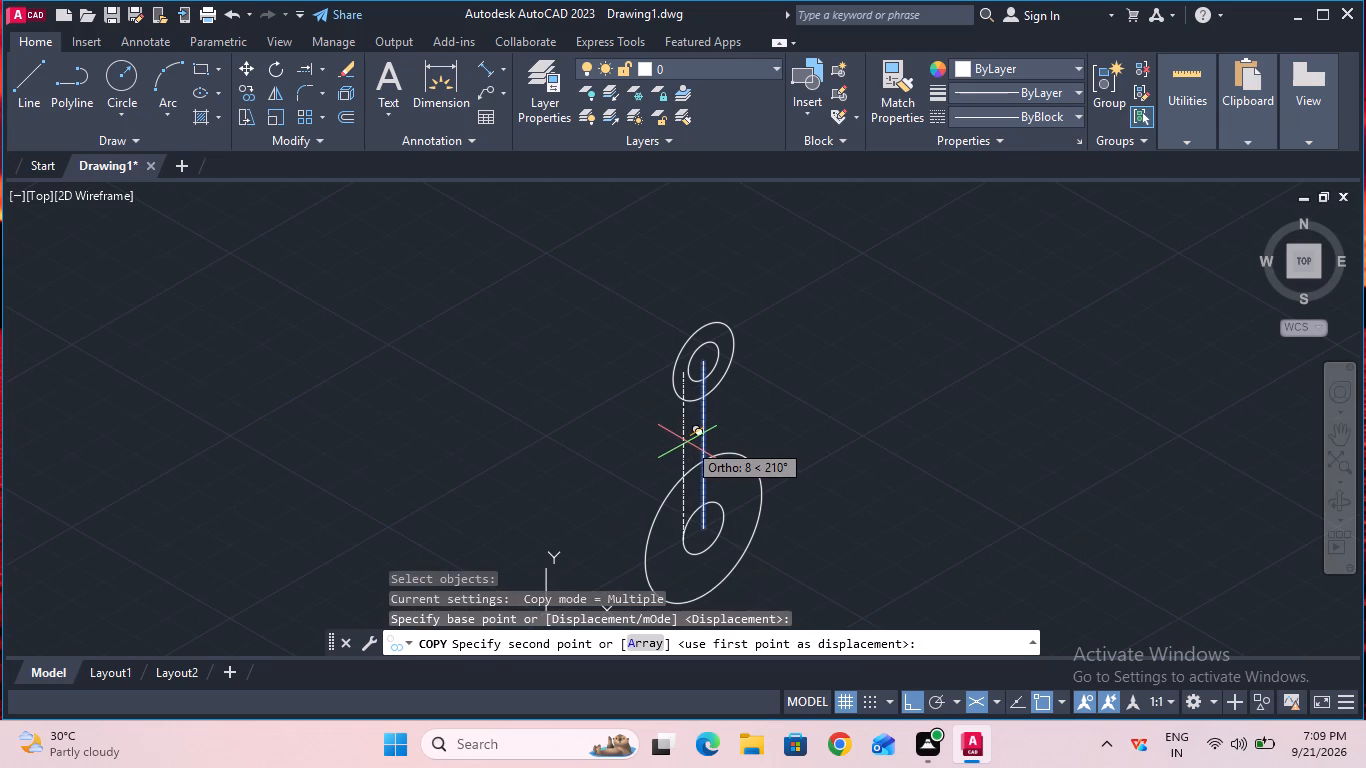
key(5)
key(Return)
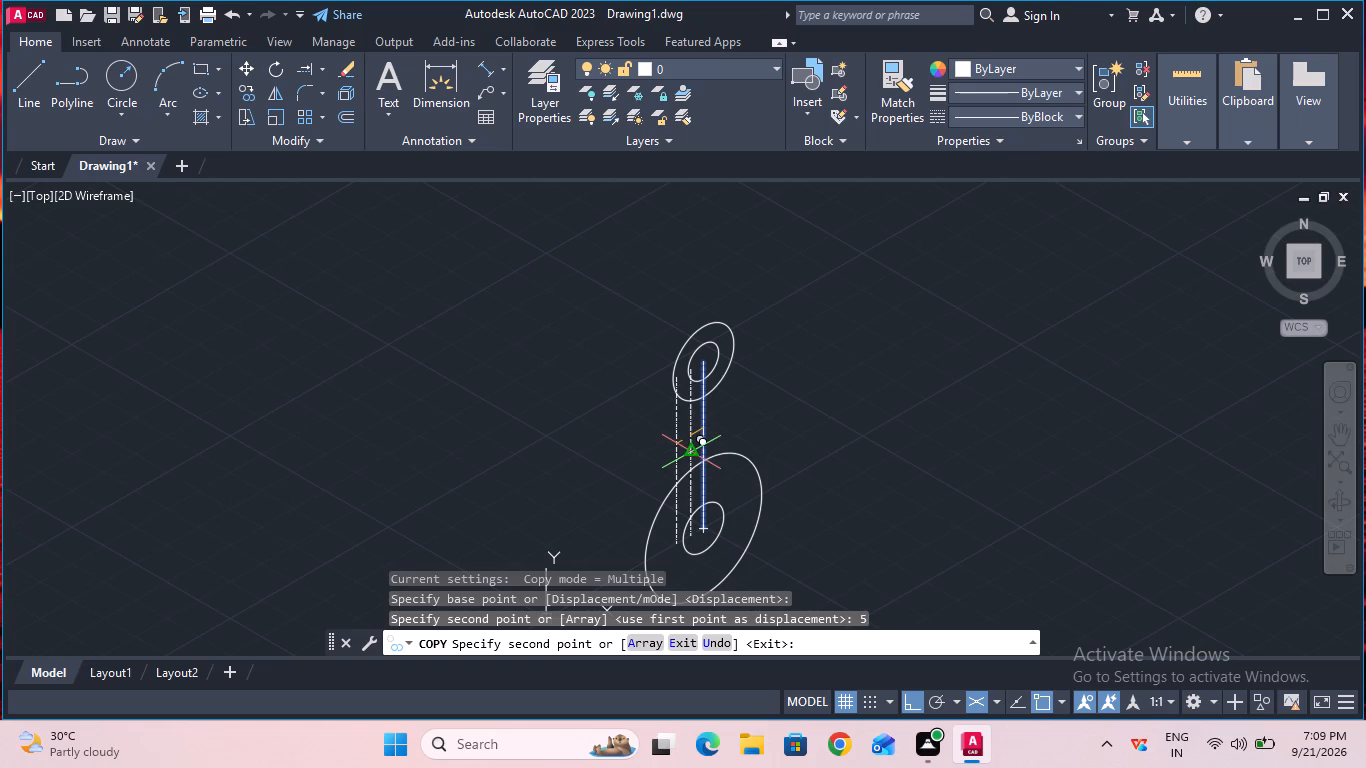
key(Escape)
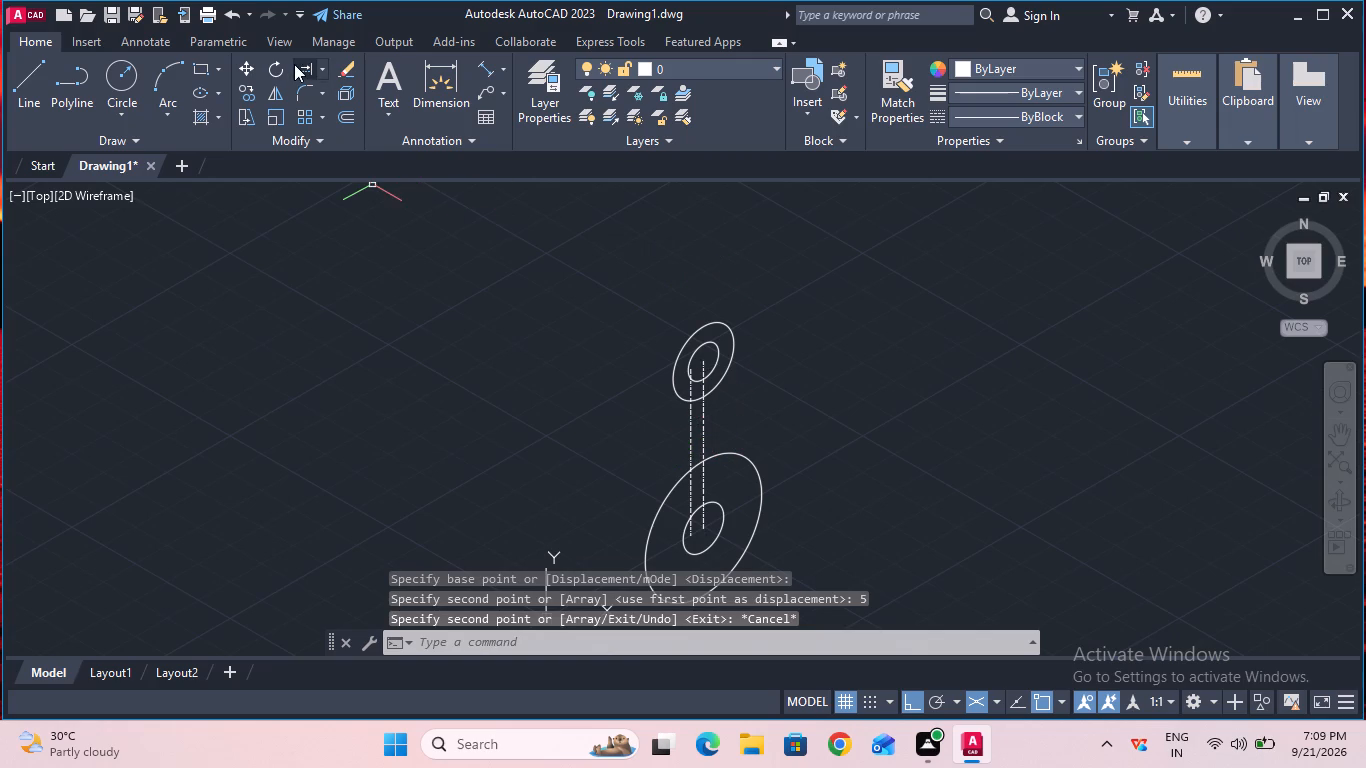
Copy the original vertical center line 5 mm to its opposite side along the same isometric axis.
click(242, 93)
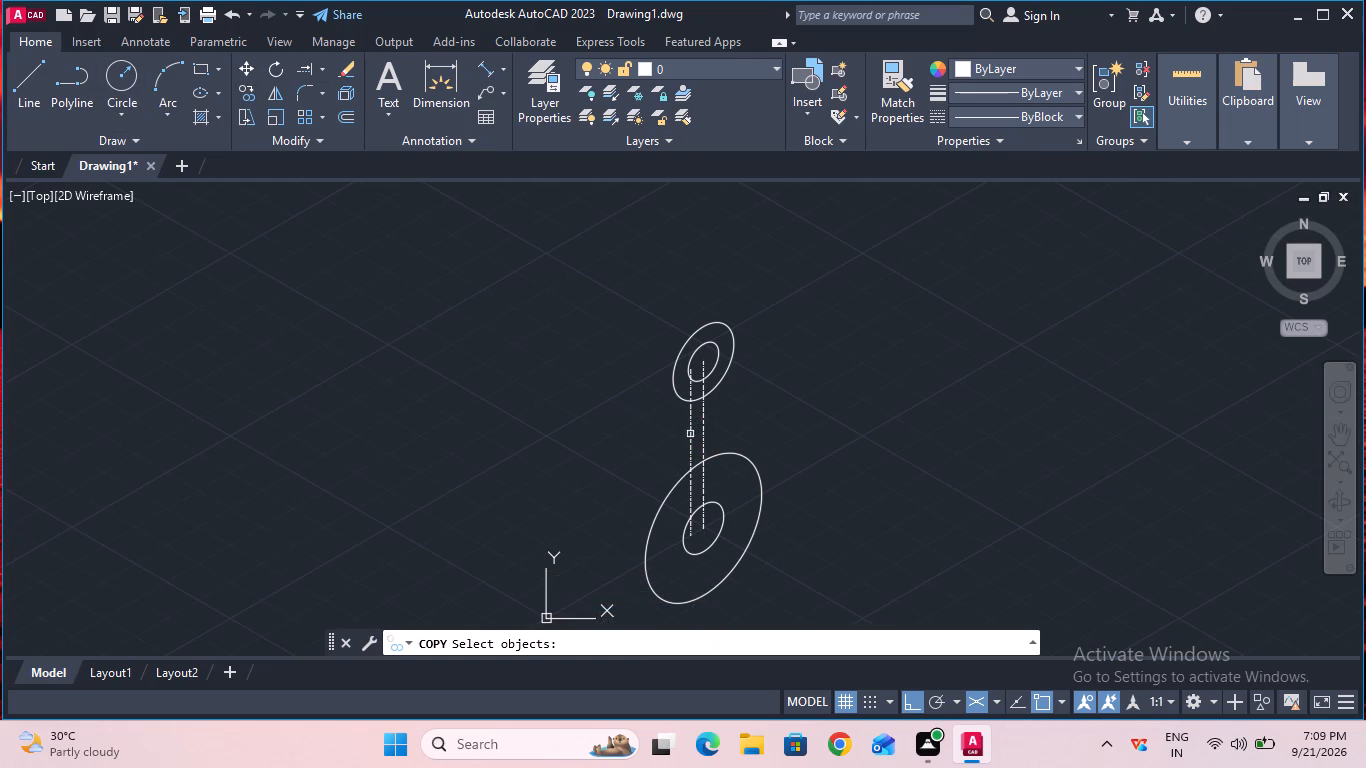
click(701, 441)
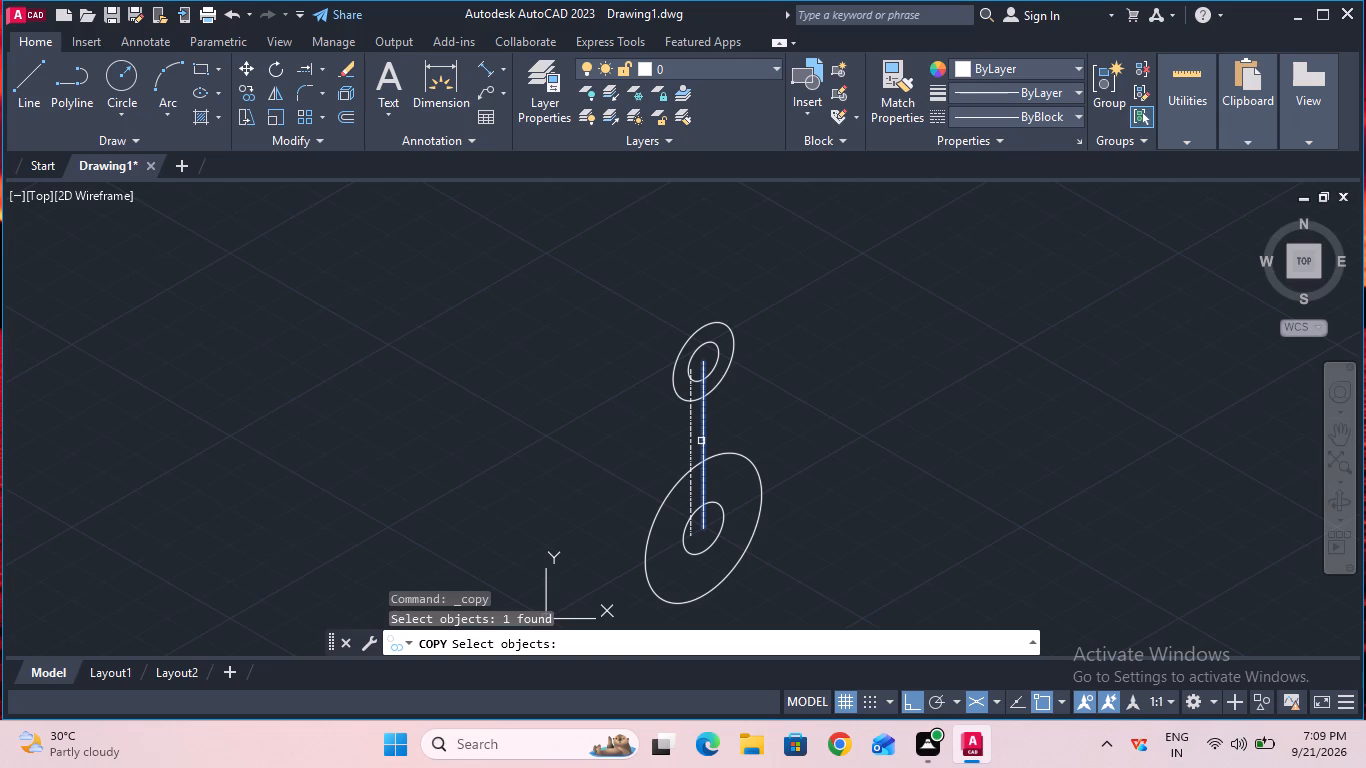
key(5)
key(Return)
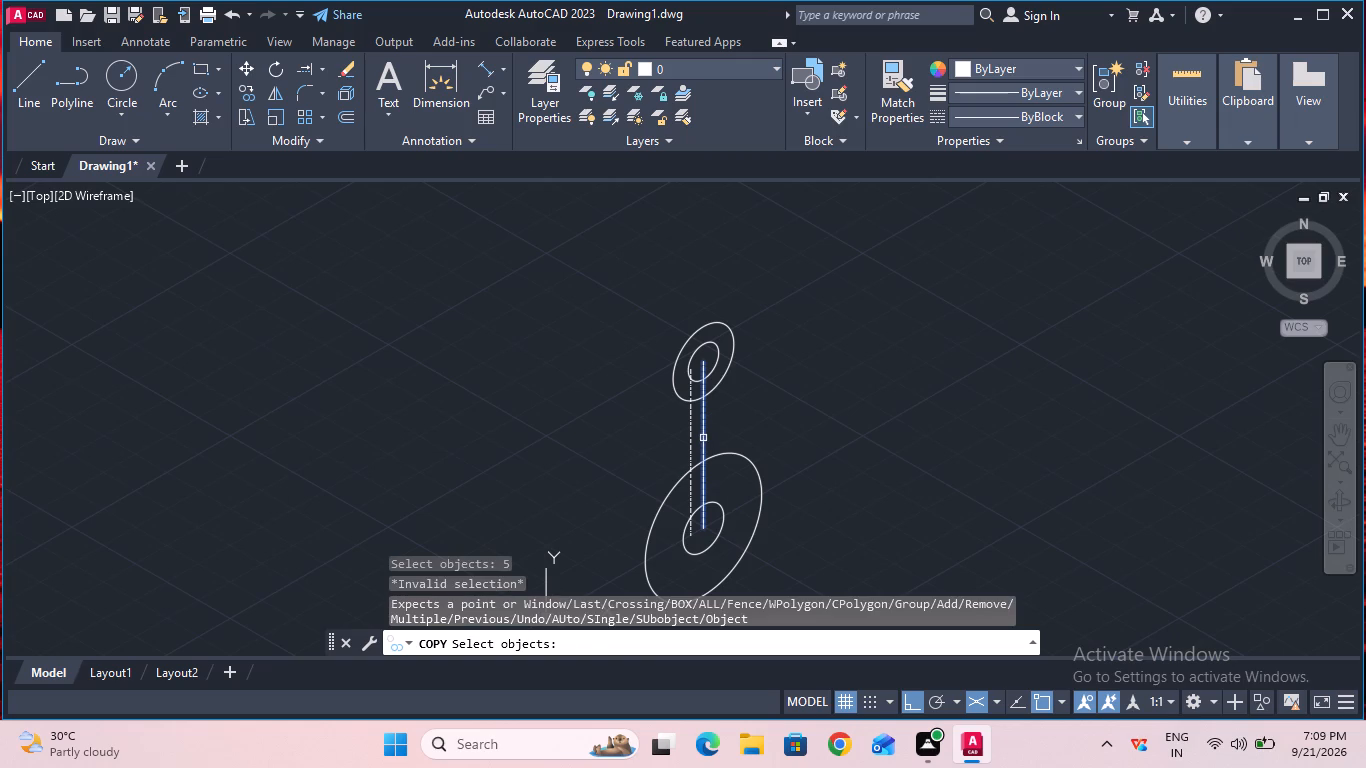
key(Return)
click(703, 438)
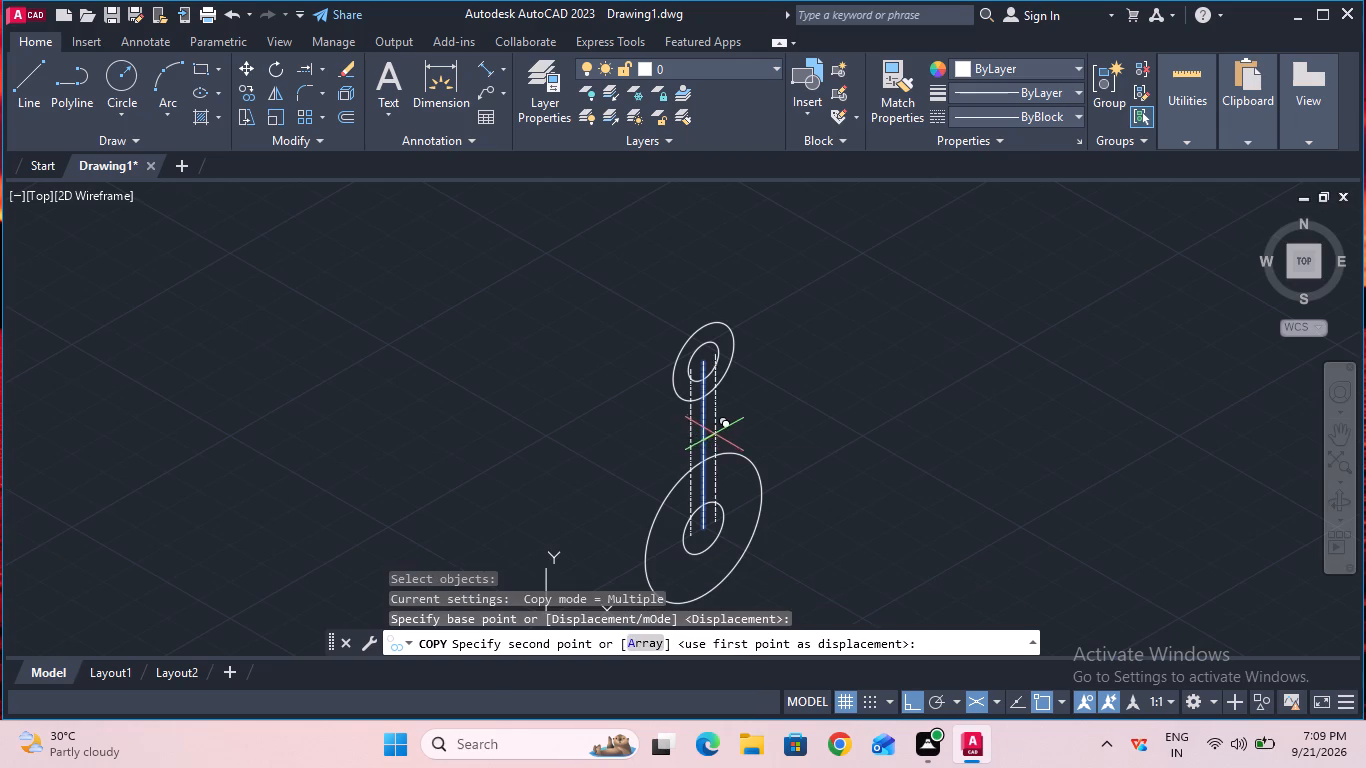
key(5)
key(Return)
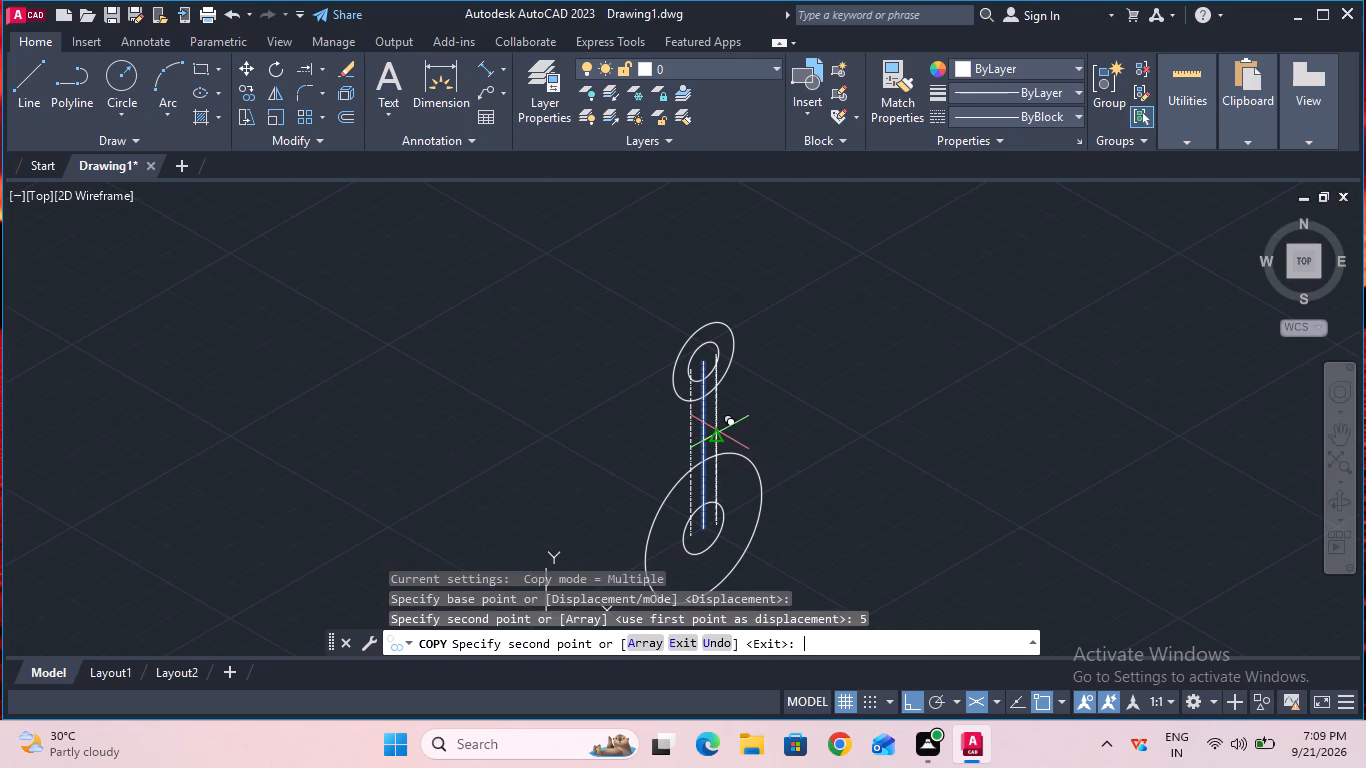
key(Escape)
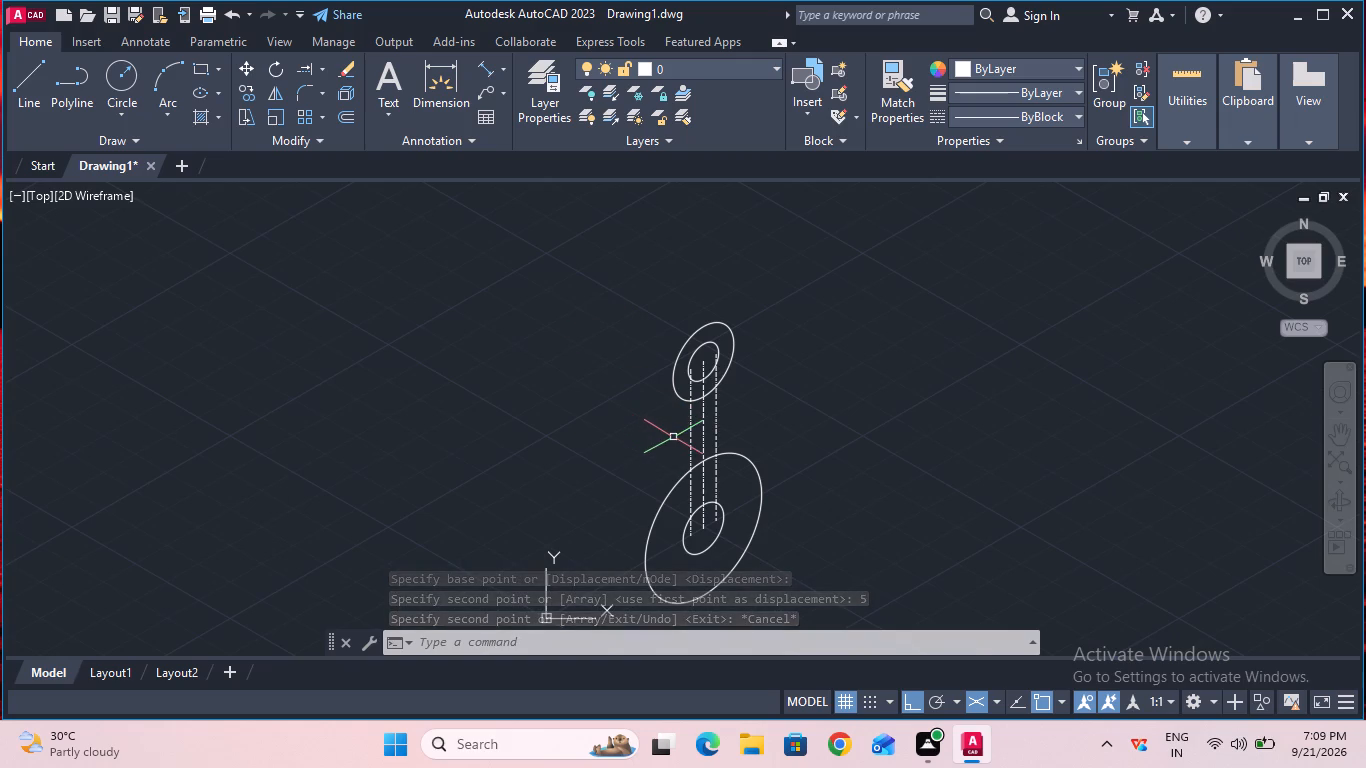
Trim away the parts of the three vertical lines that lie inside the large and small lower isocircles.
click(320, 63)
click(331, 91)
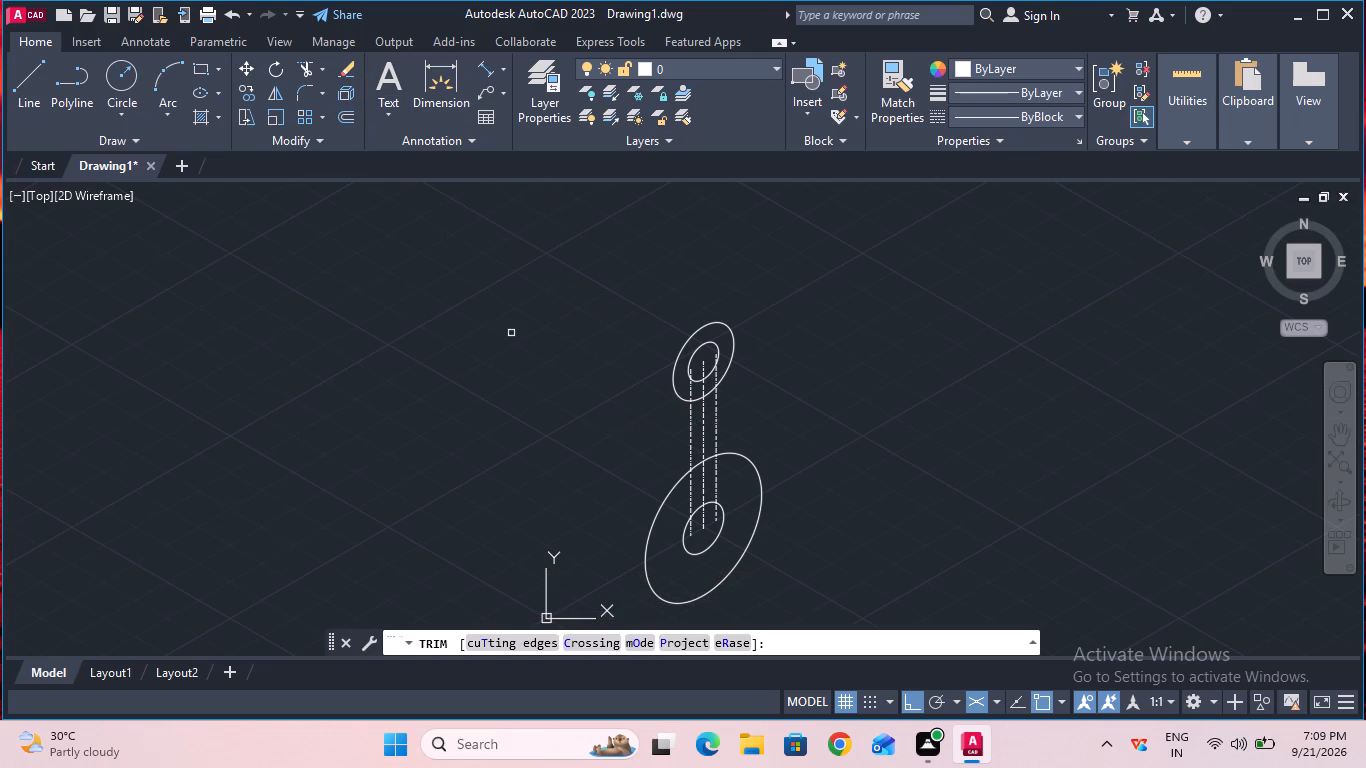
drag(676, 513, 684, 507)
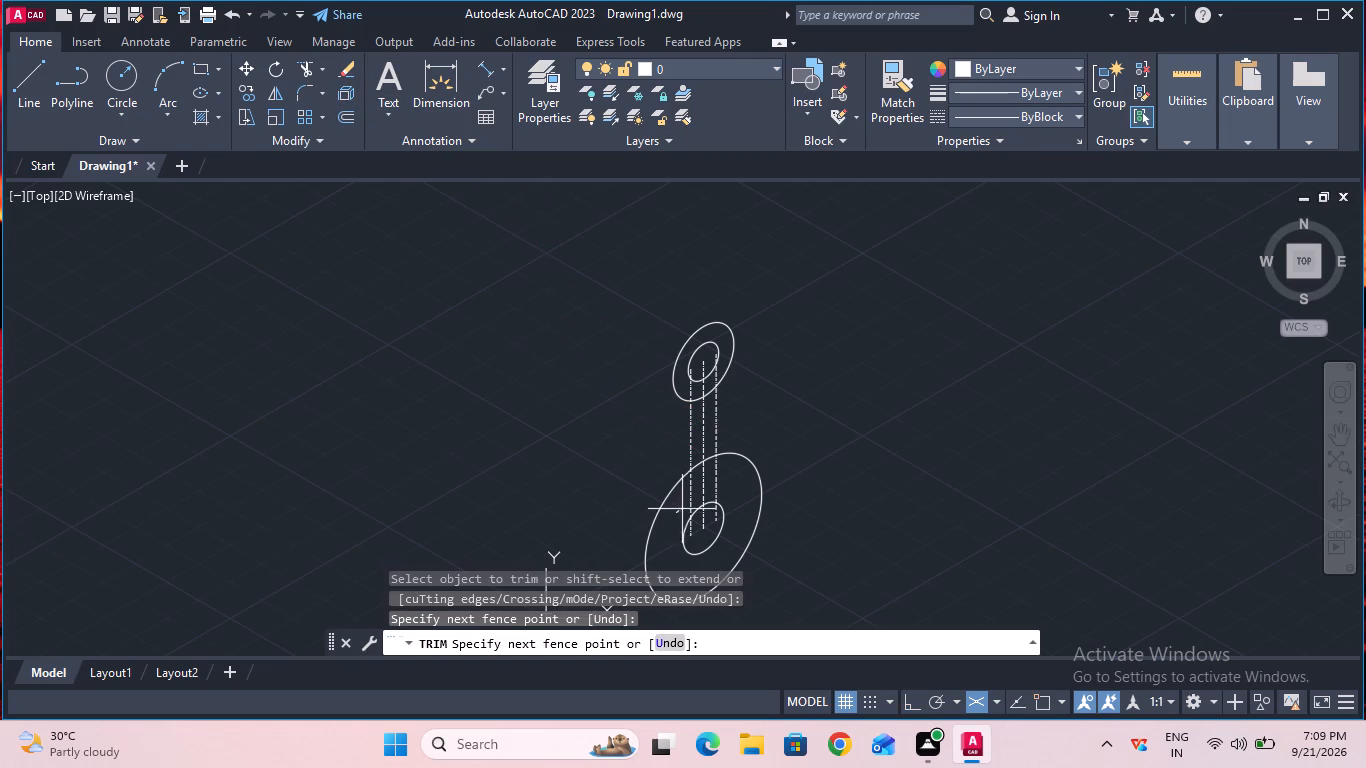
drag(684, 507, 721, 482)
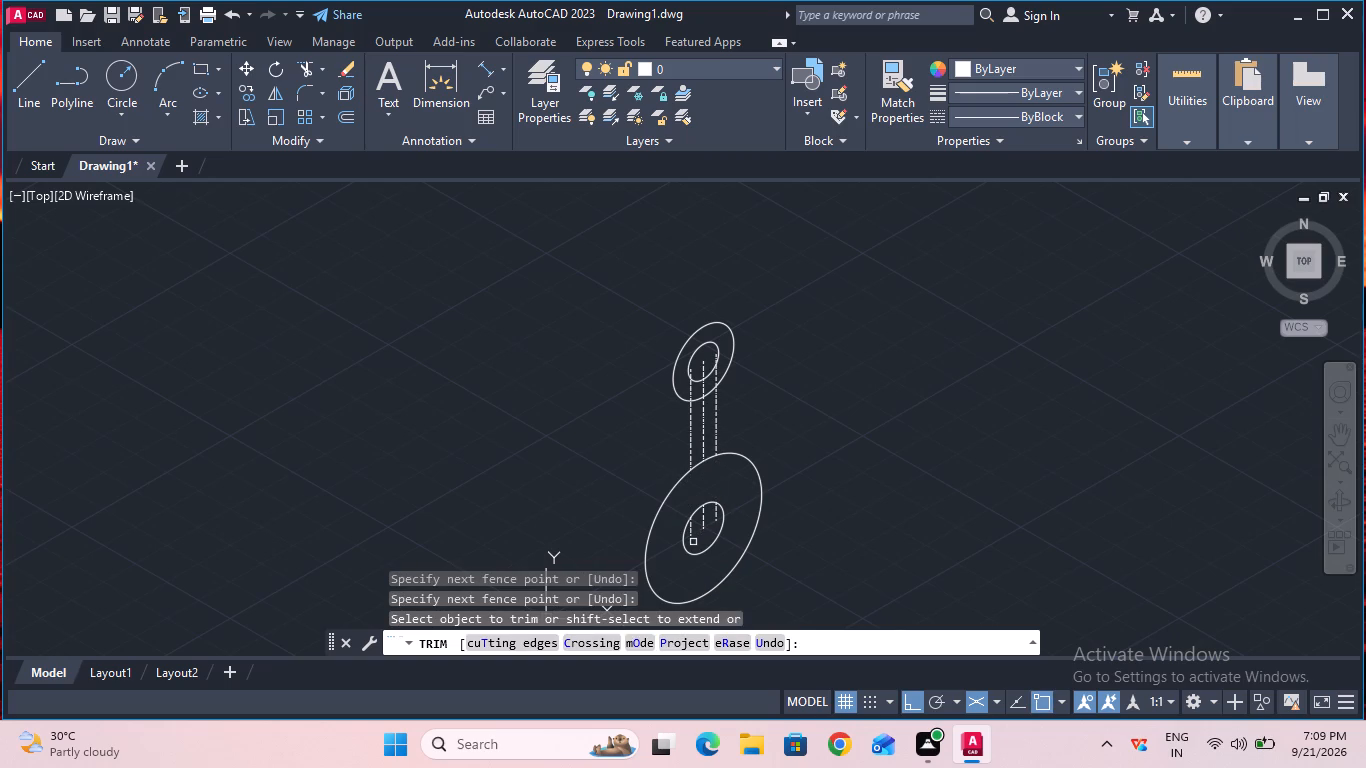
drag(693, 542, 693, 535)
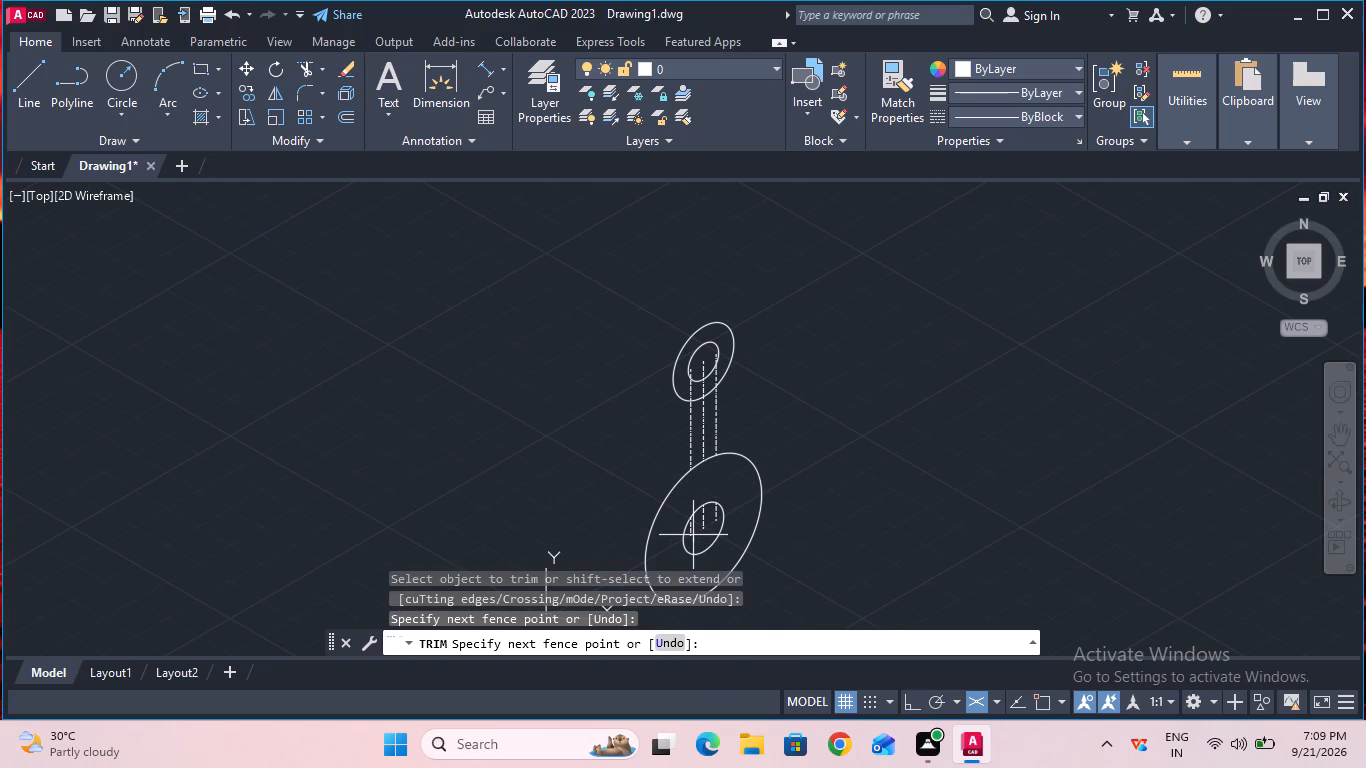
drag(693, 535, 690, 533)
drag(693, 532, 706, 524)
drag(706, 524, 715, 521)
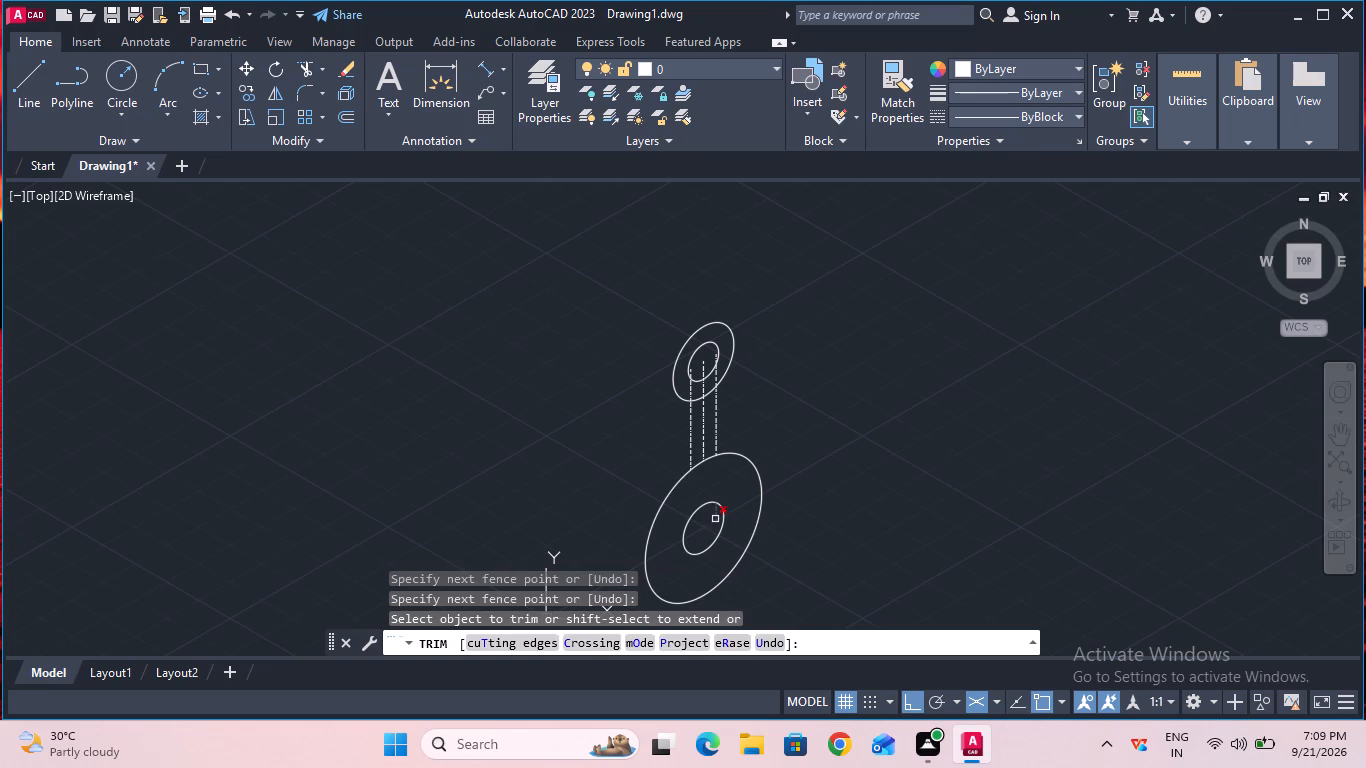
click(715, 519)
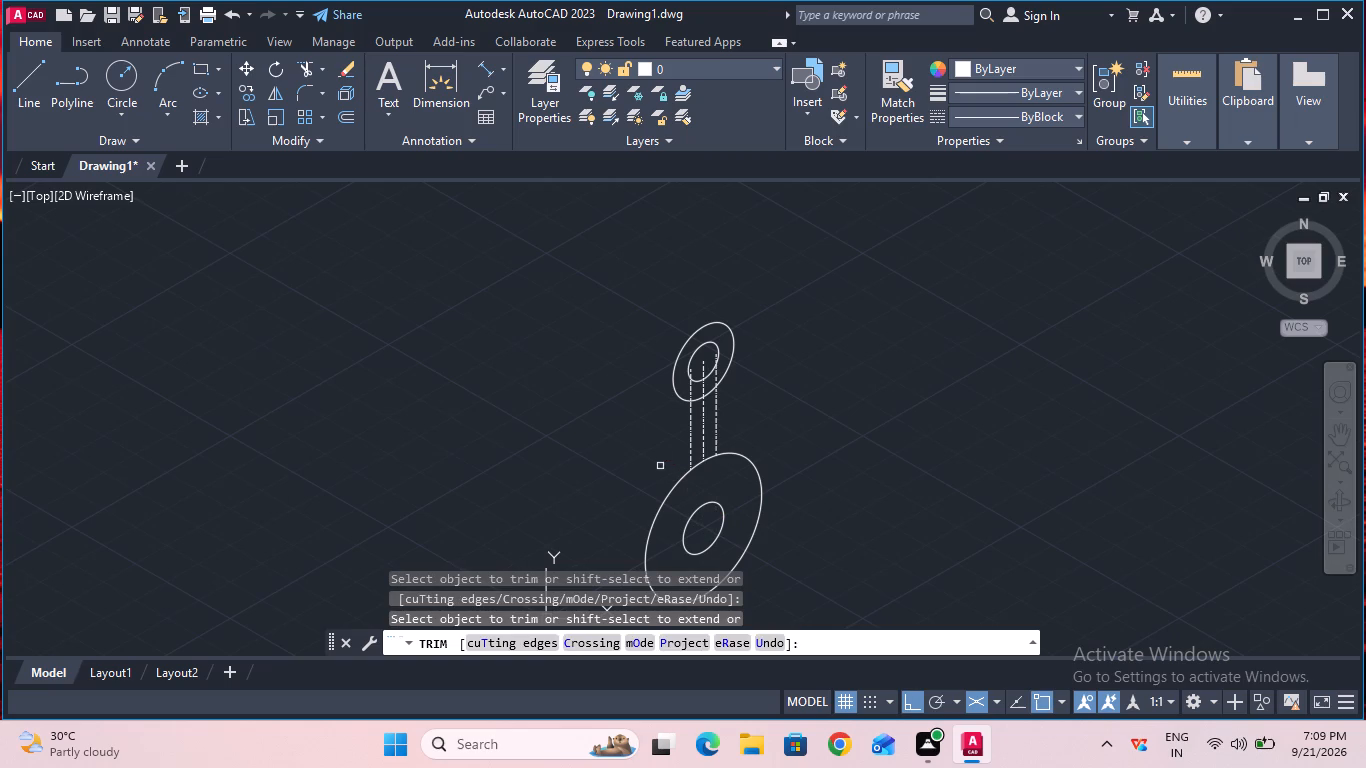
Trim away the parts of the three vertical lines that lie inside the two upper isocircles.
ctrl+scroll(681, 374, up, 2)
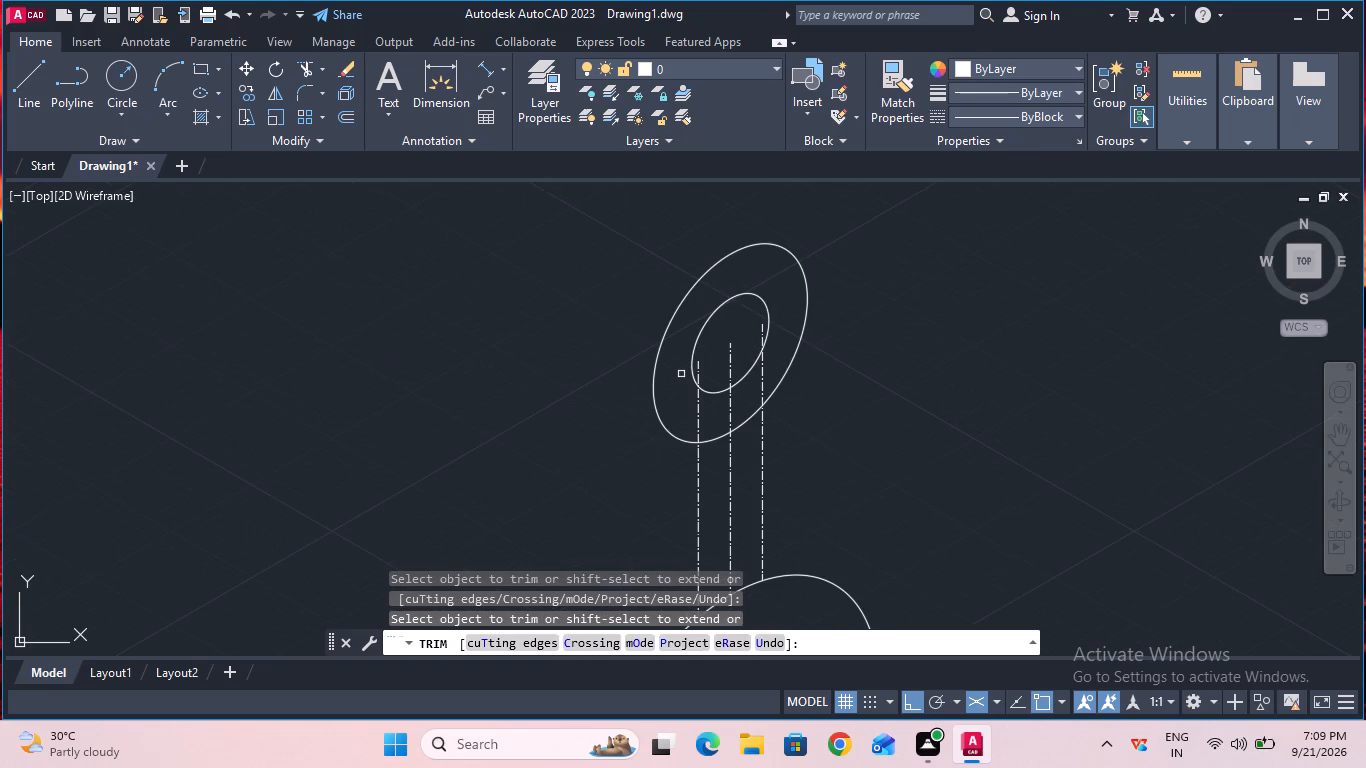
ctrl+scroll(681, 374, up, 2)
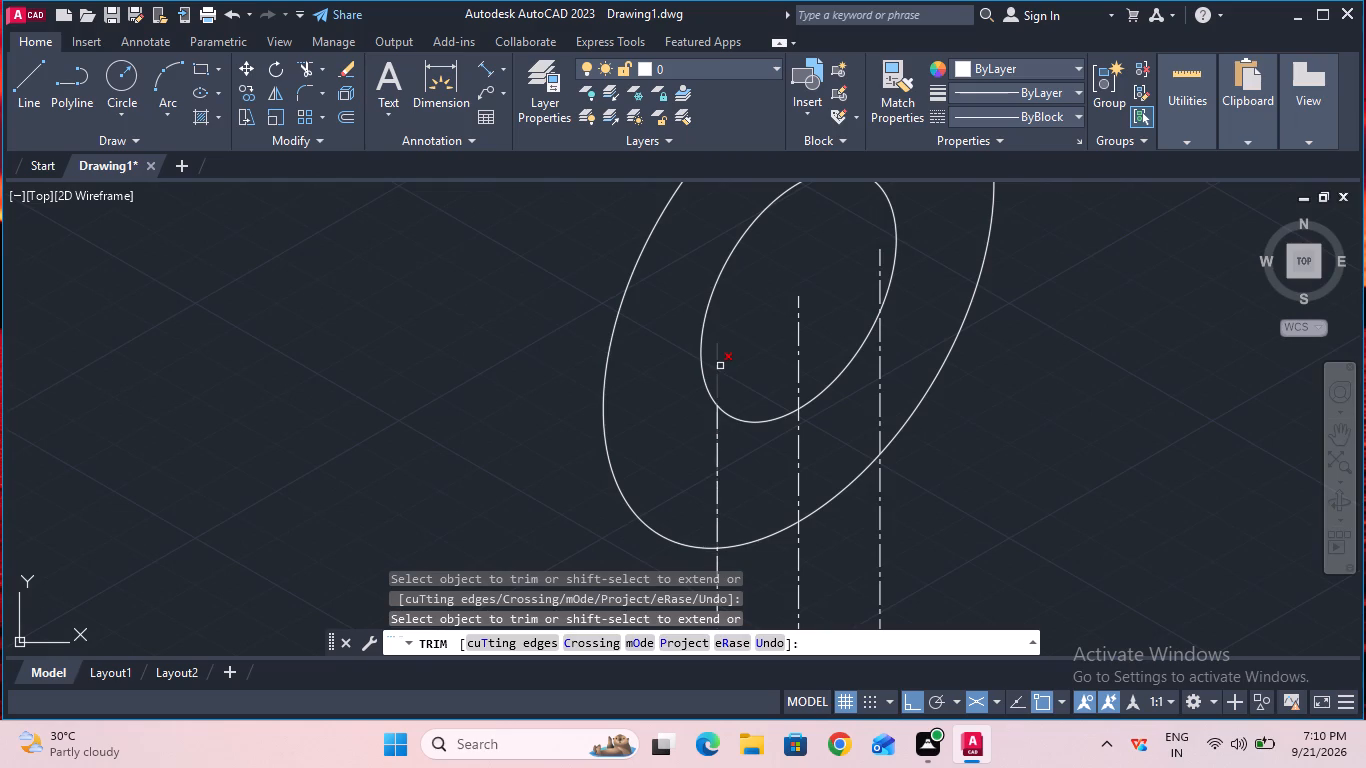
click(720, 366)
click(798, 340)
click(879, 288)
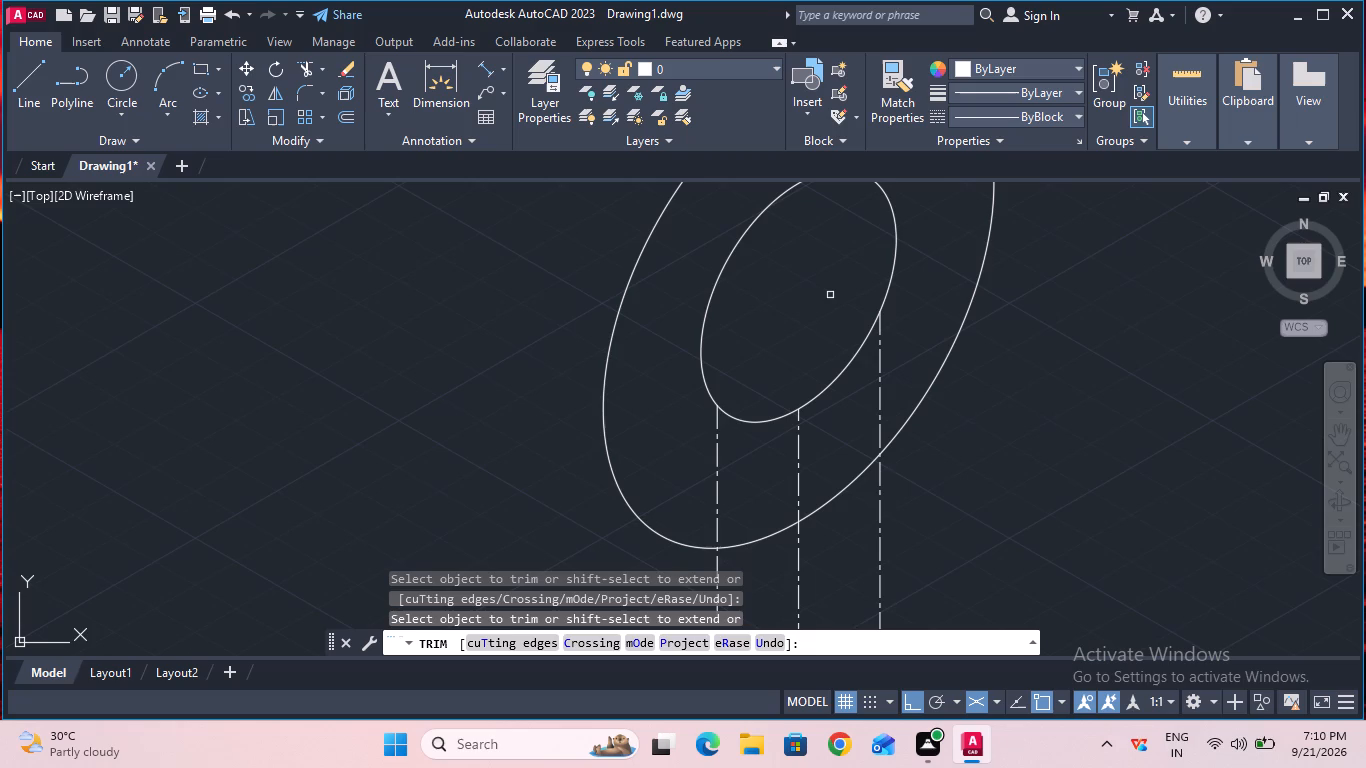
drag(692, 493, 780, 476)
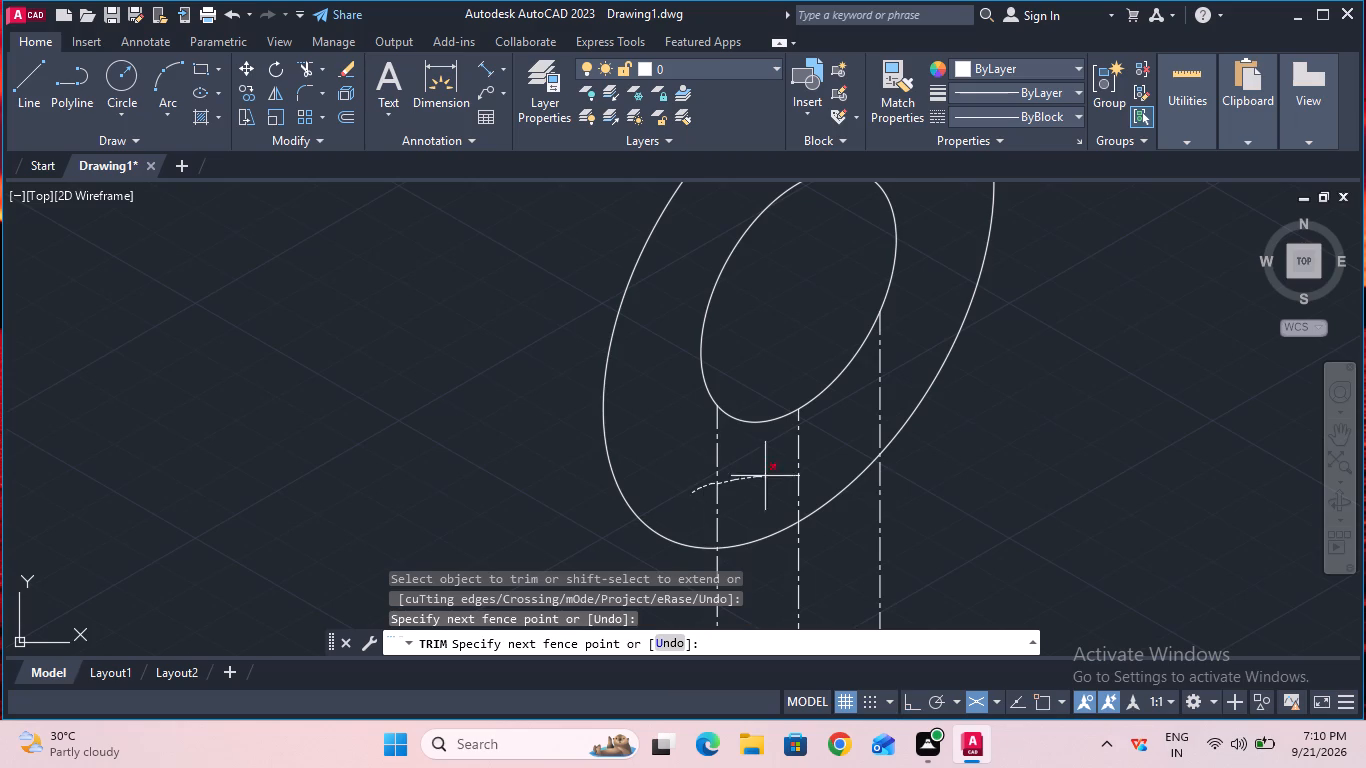
drag(780, 476, 891, 394)
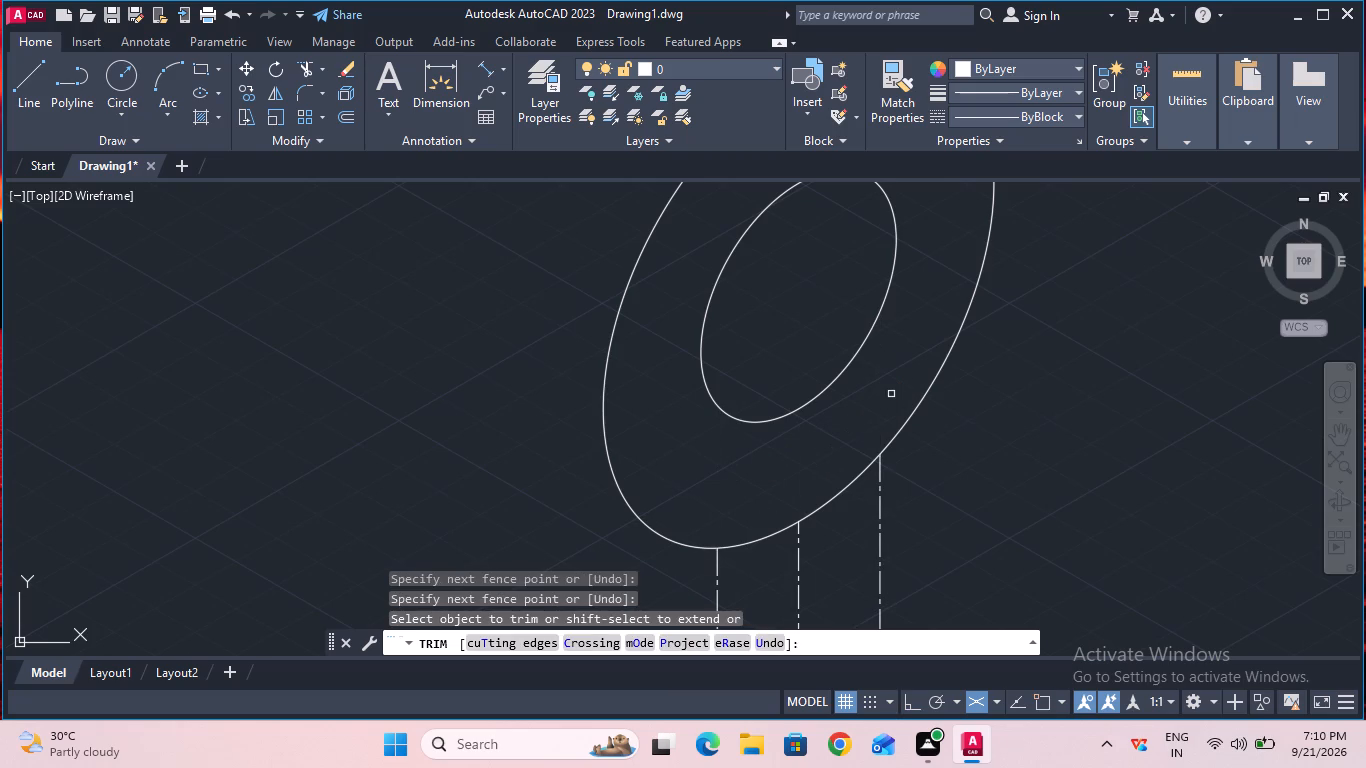
ctrl+scroll(891, 394, down, 2)
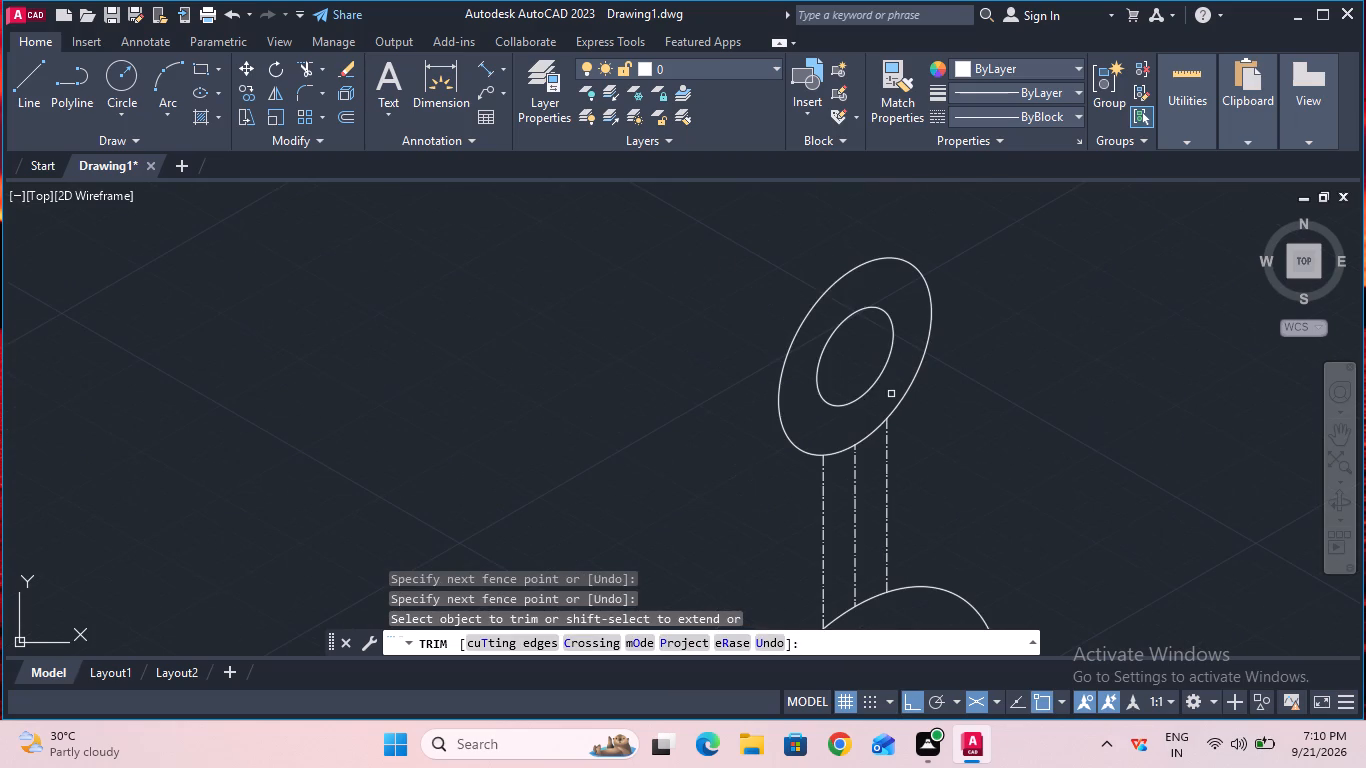
key(Escape)
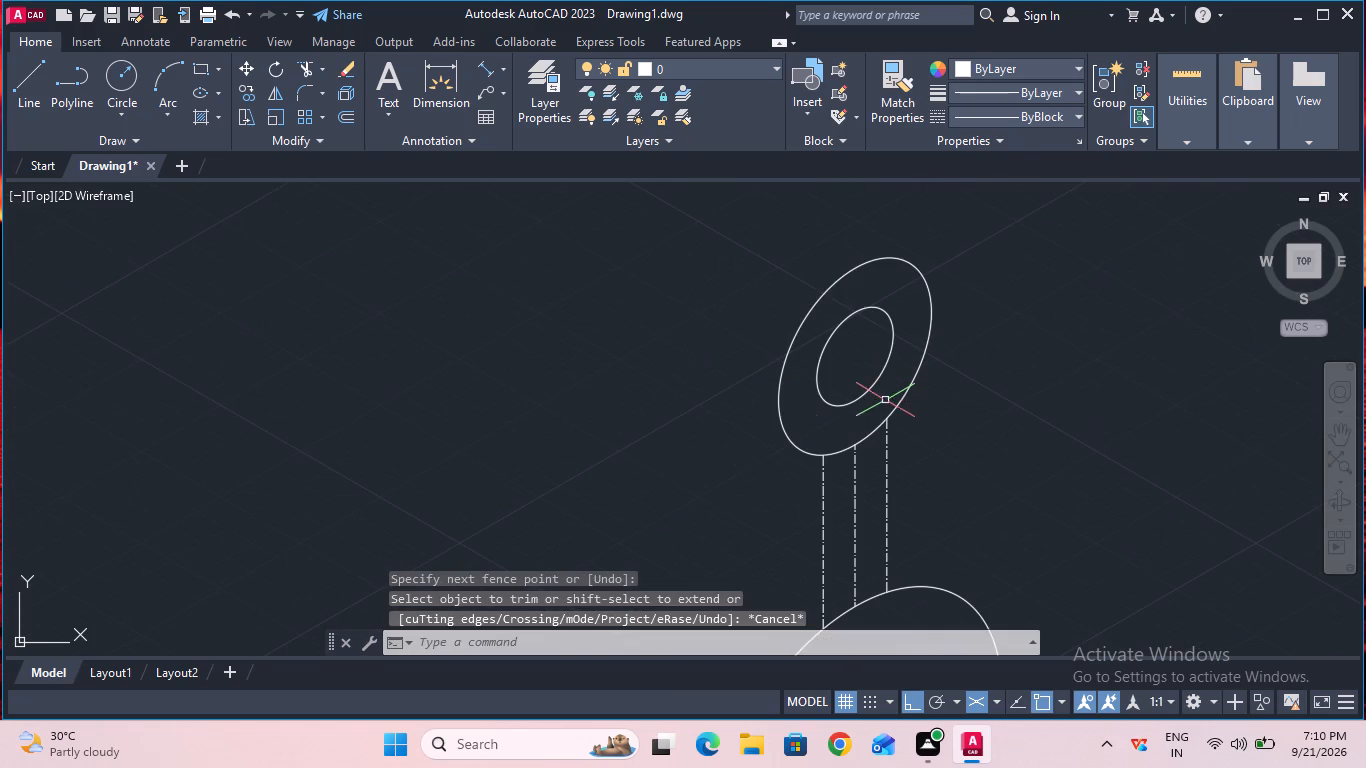
Change the linetype of the leftmost vertical line between the isocircles to ByBlock in its properties.
click(822, 503)
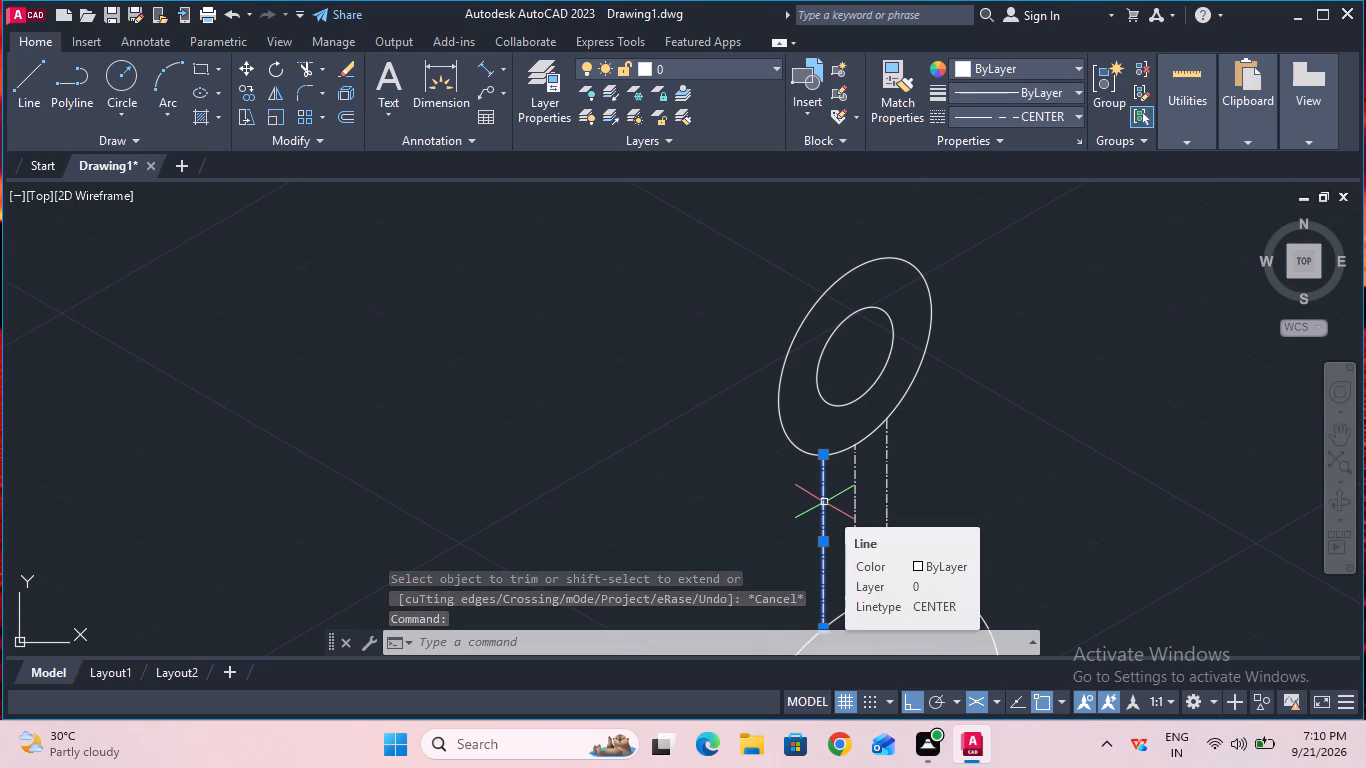
text(pr)
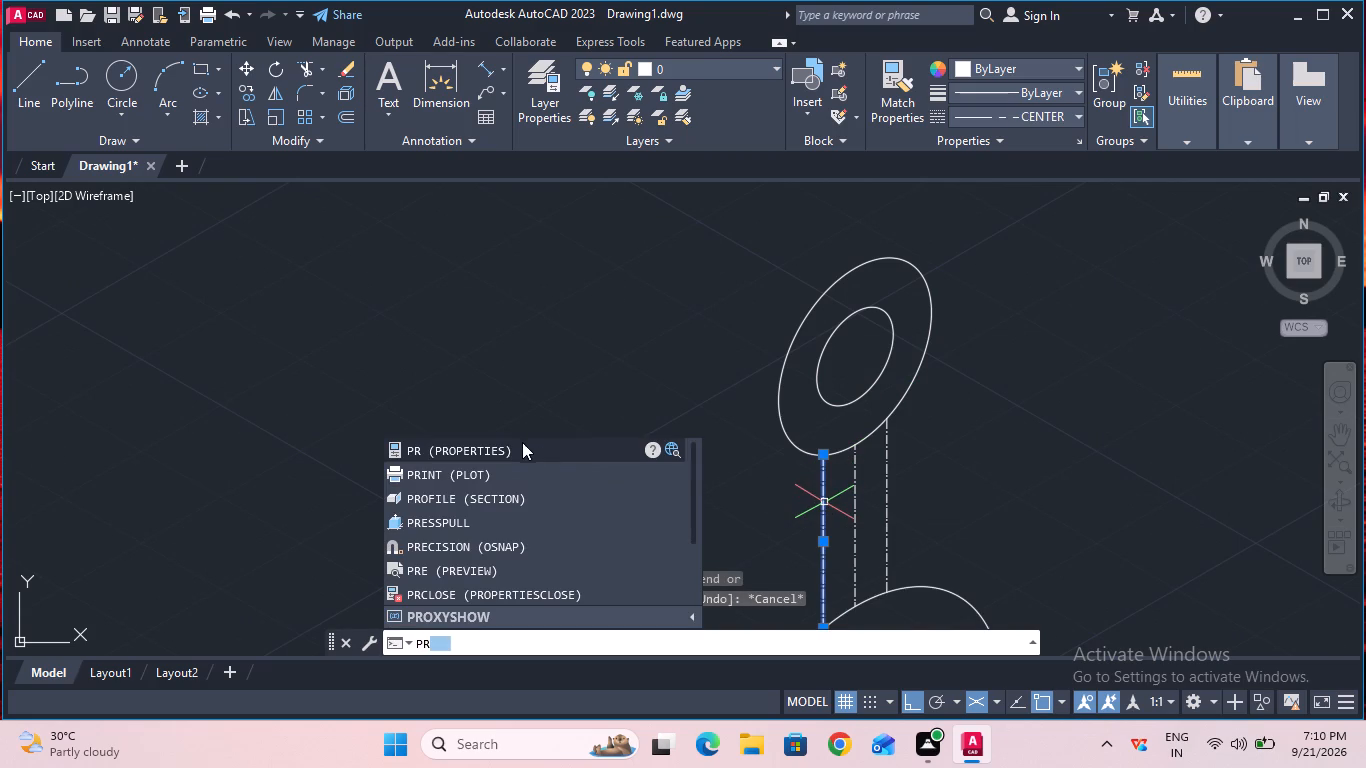
click(510, 440)
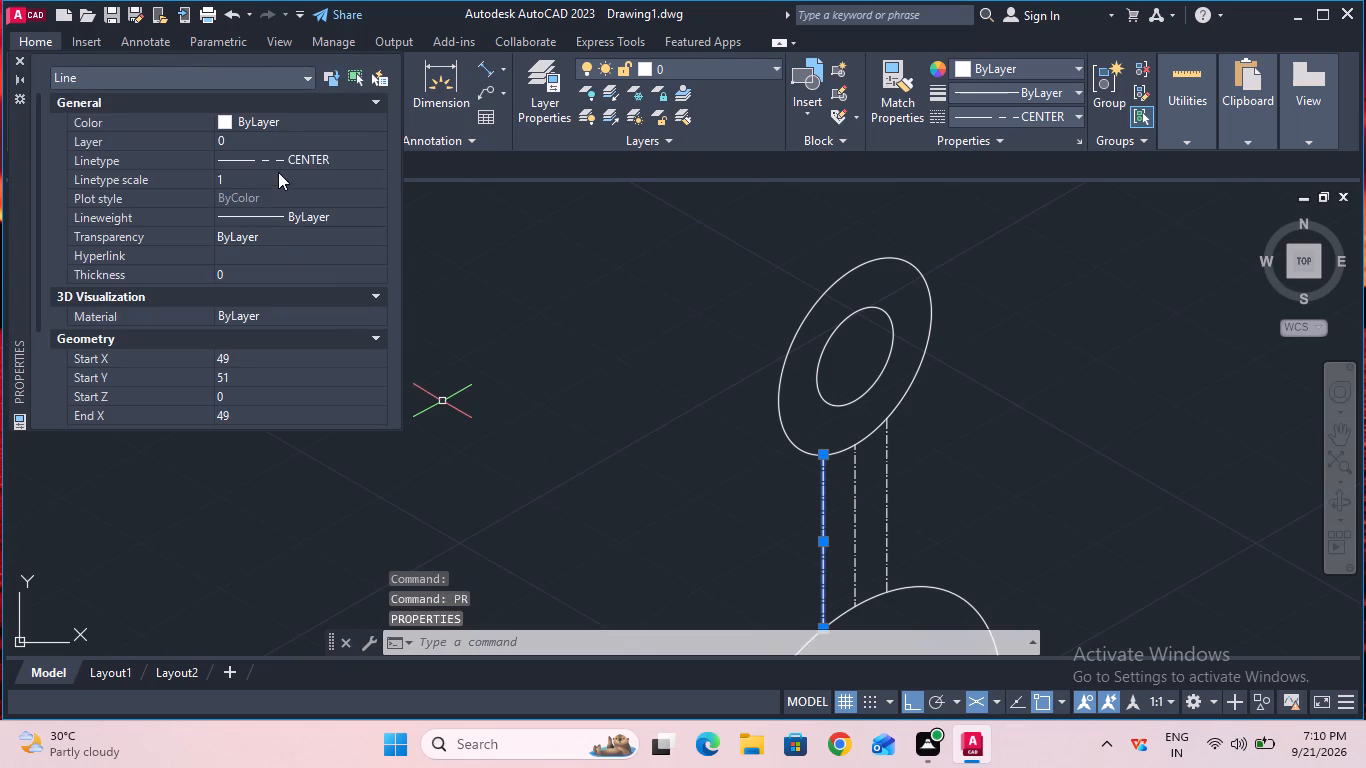
click(234, 153)
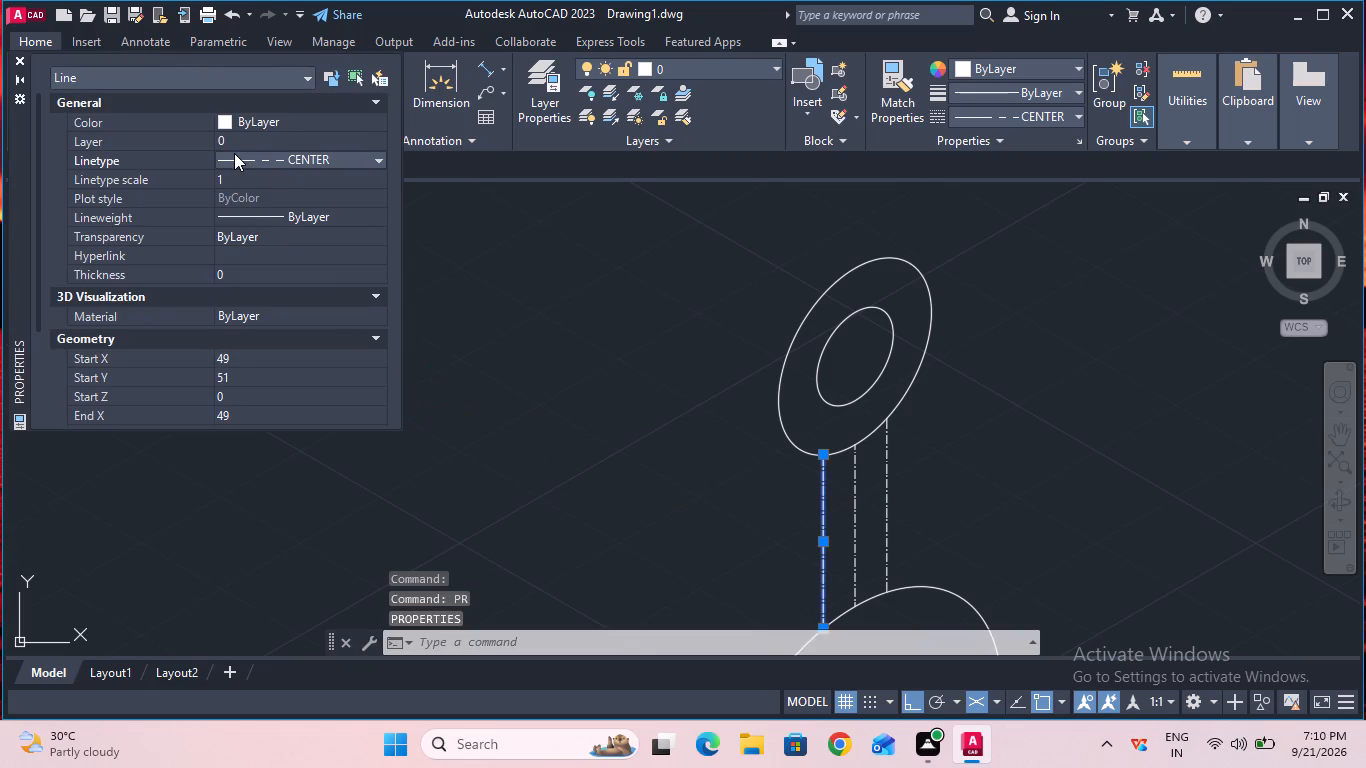
click(234, 153)
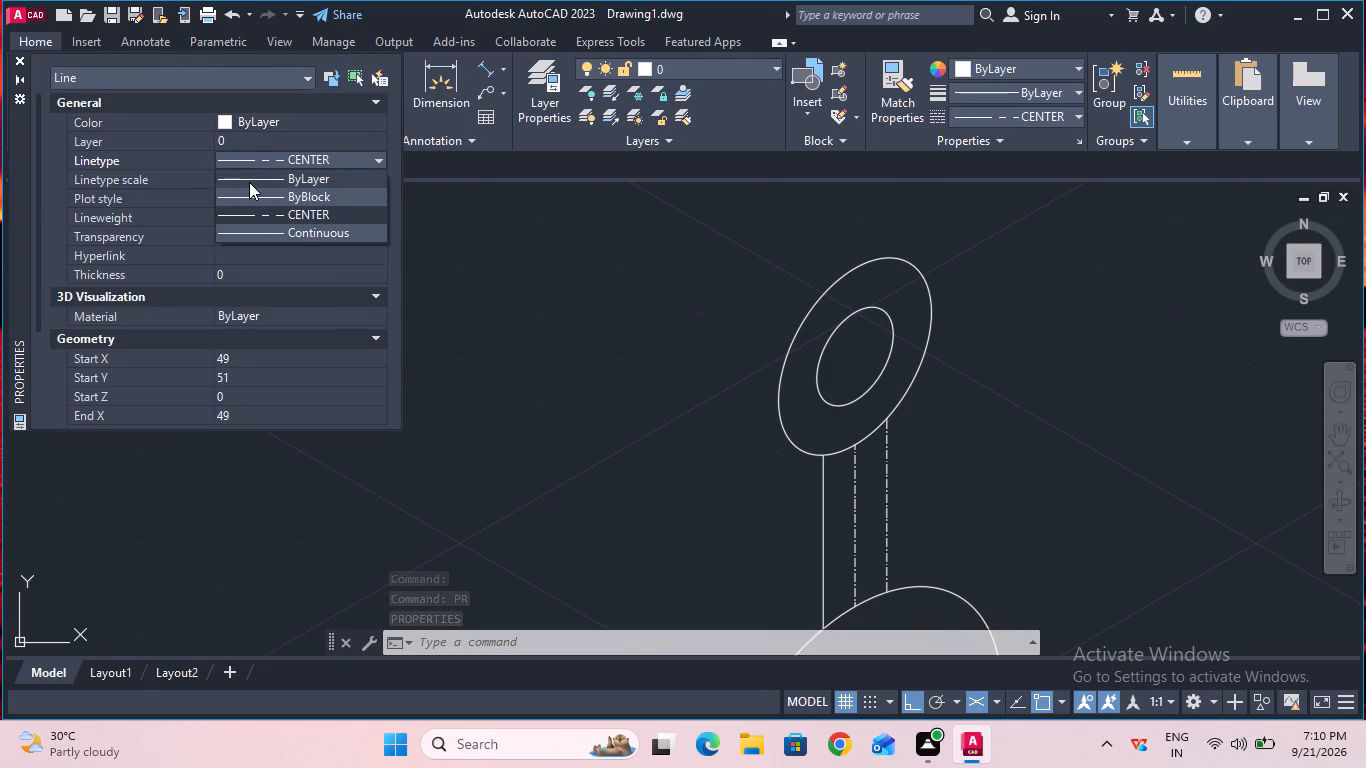
click(254, 190)
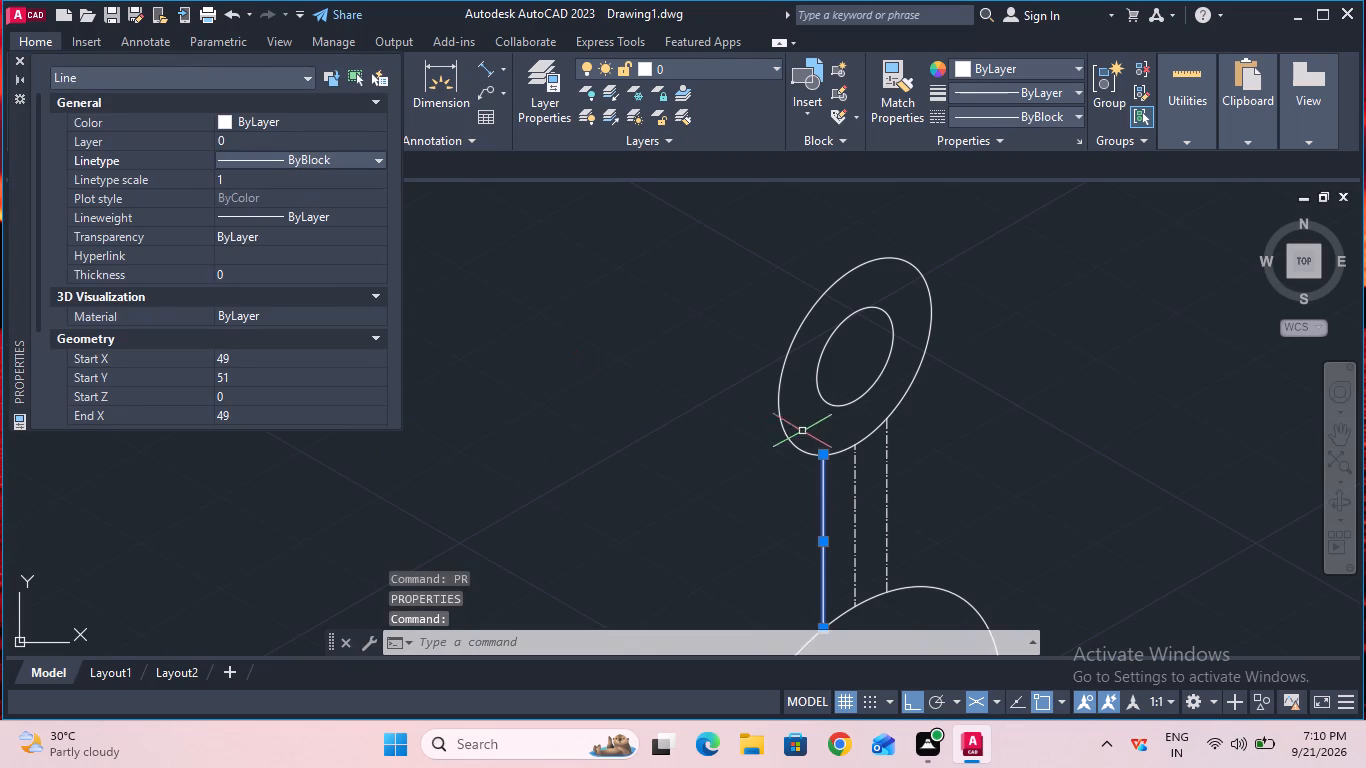
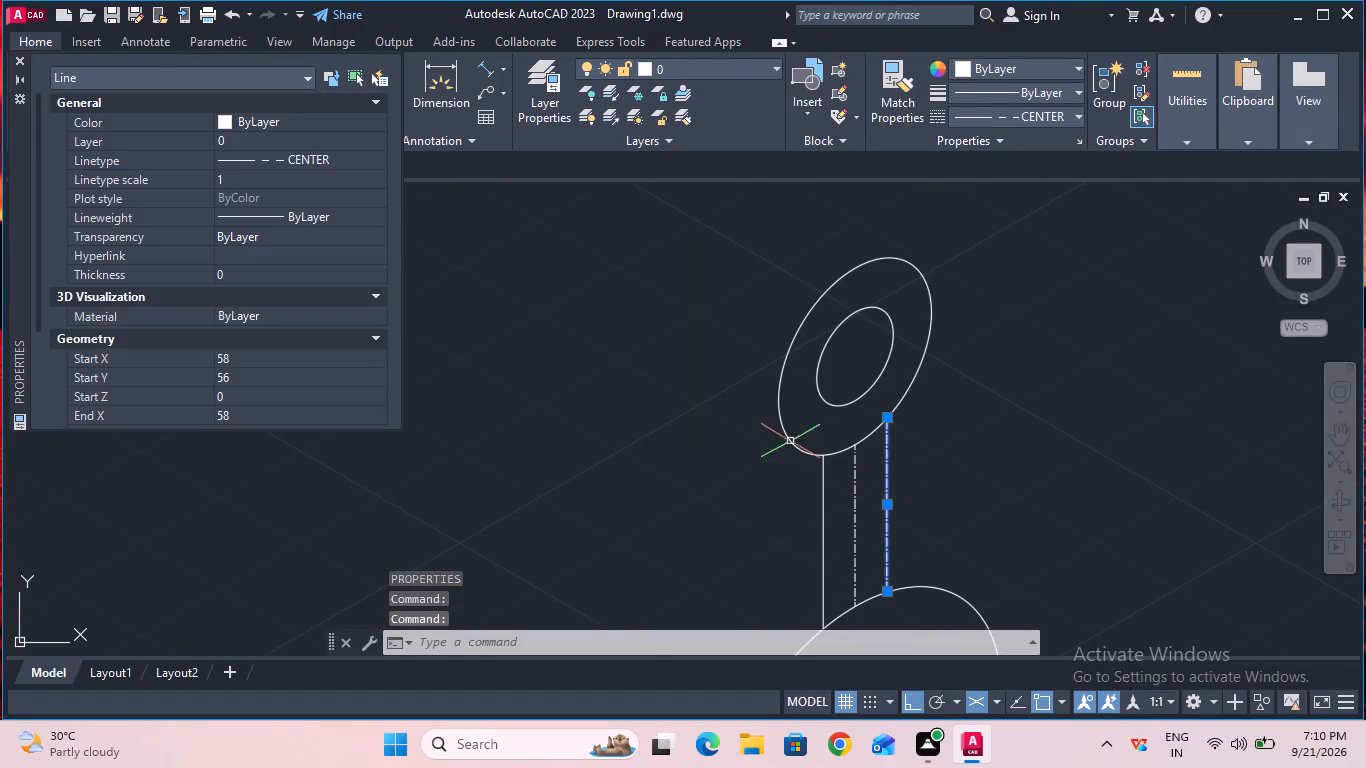
Change the linetype of the rightmost vertical line between the isocircles to ByBlock in its properties.
click(331, 165)
click(331, 165)
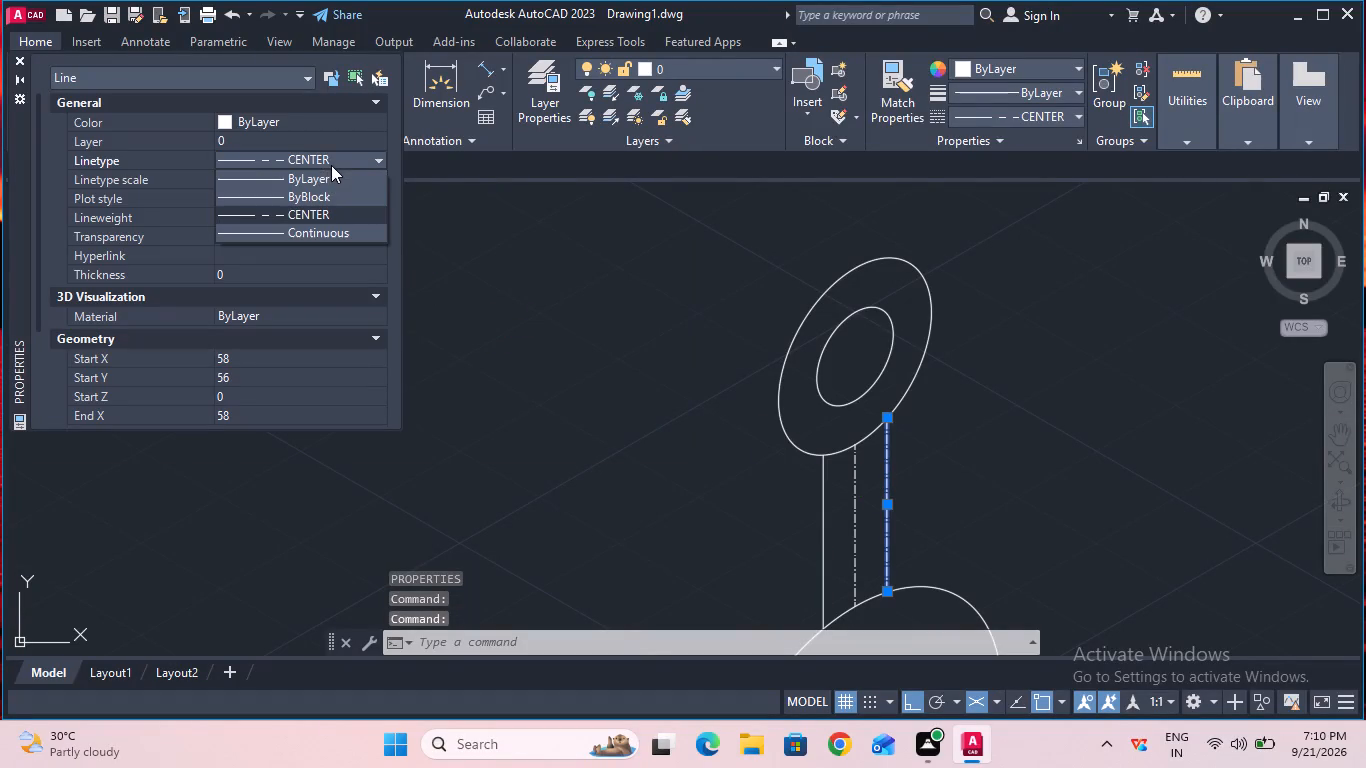
click(335, 193)
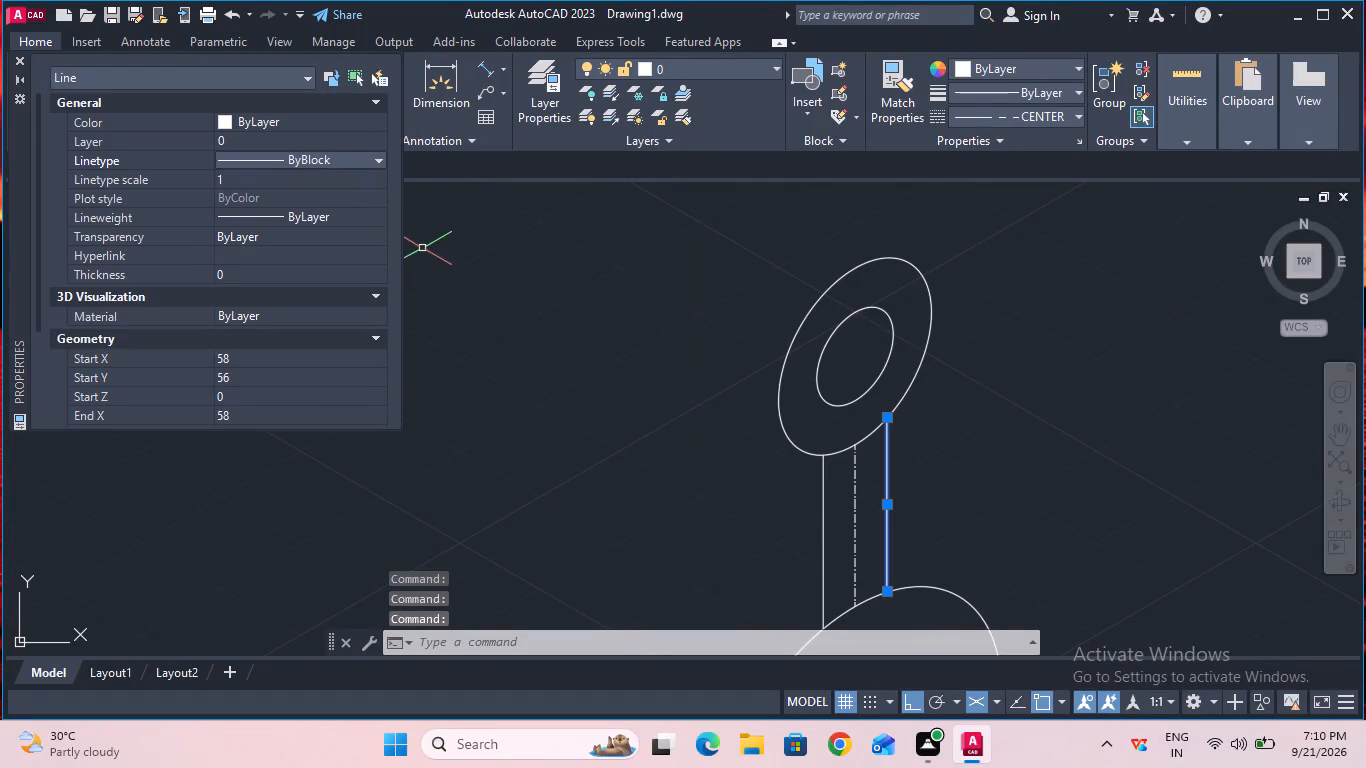
click(22, 59)
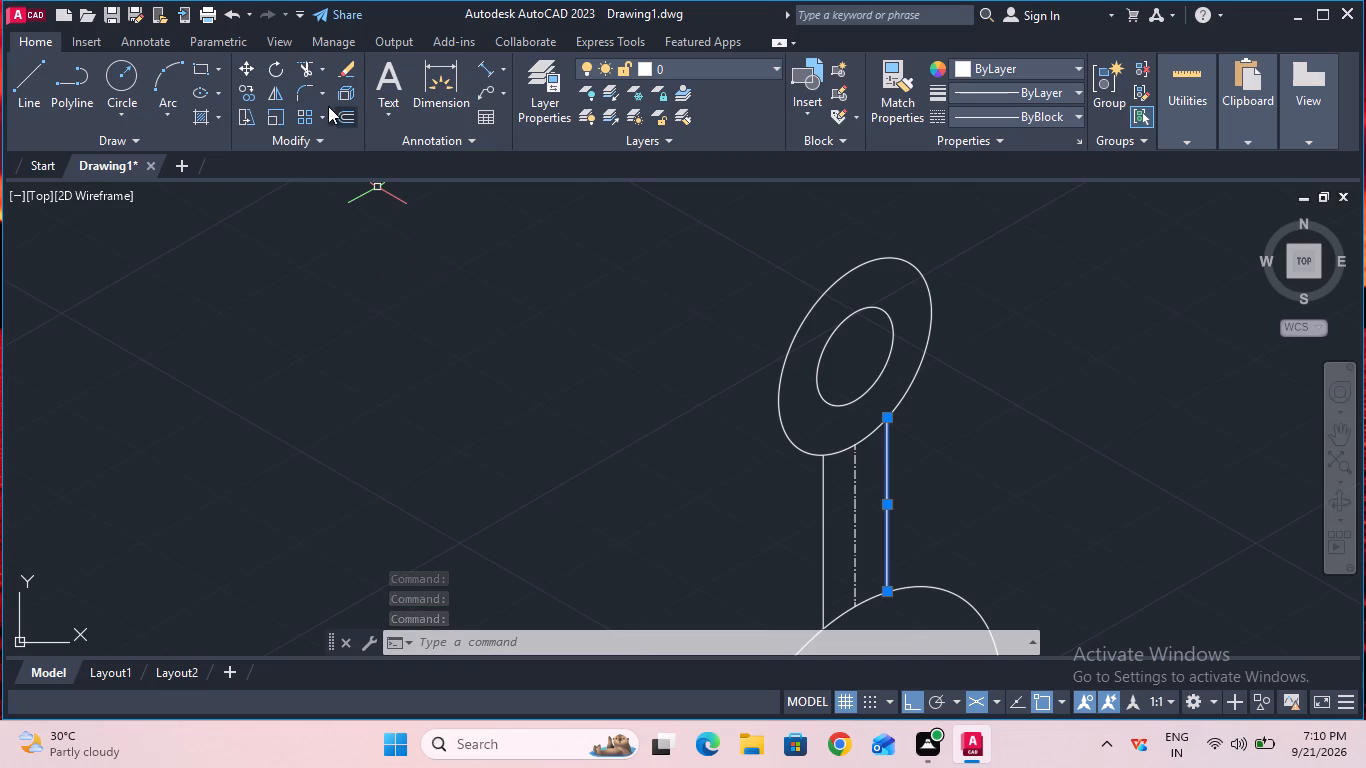
Remove the middle vertical center line between the upper and lower isocircles with Trim.
click(306, 76)
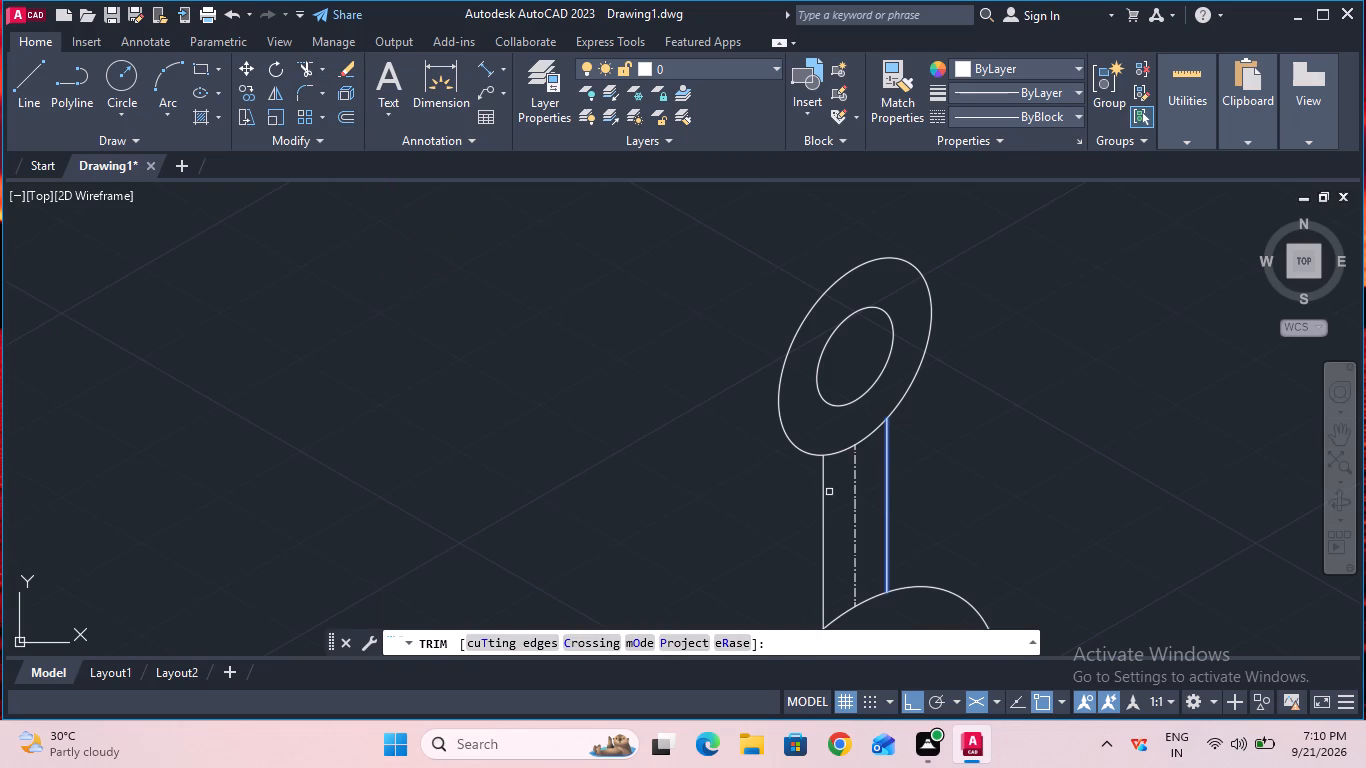
click(857, 505)
key(Return)
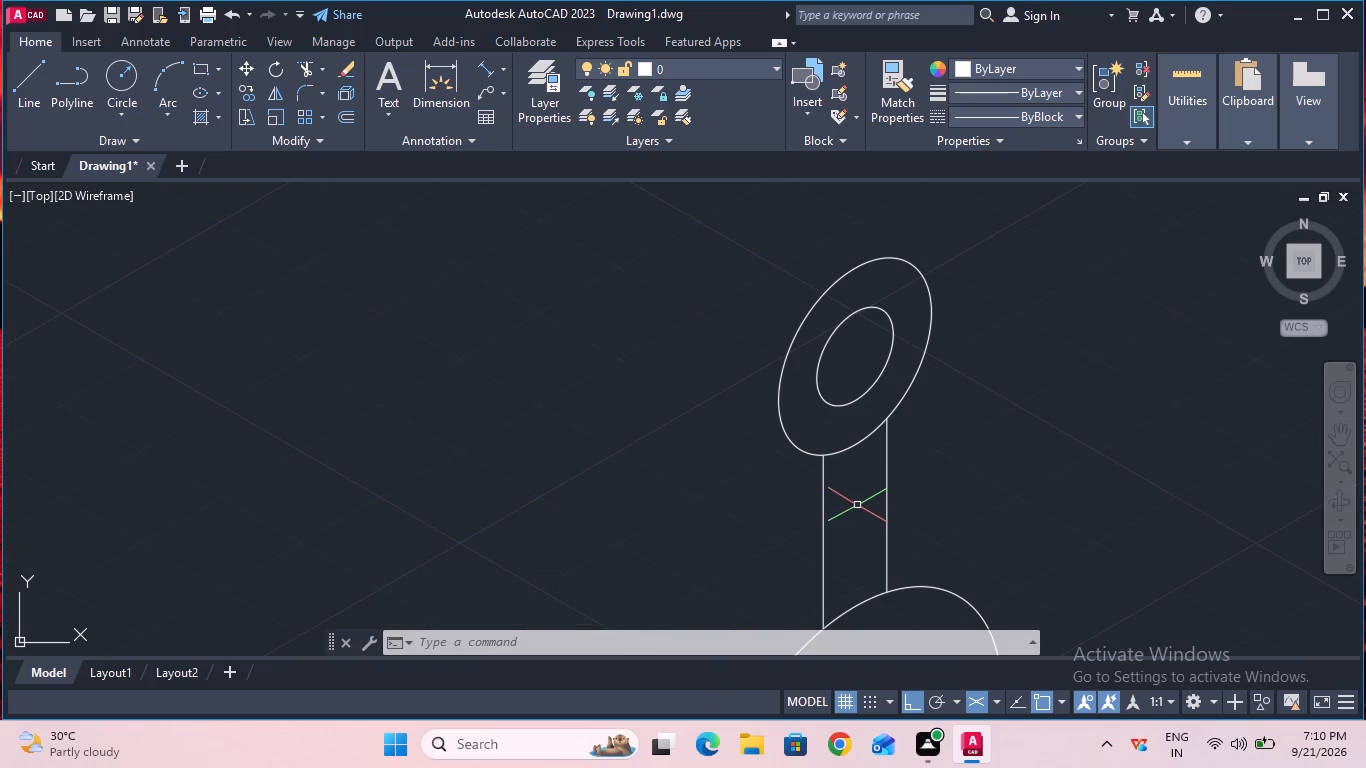
Copy the large upper isocircle 19 mm from its center, up and to the left along the 150° isometric axis.
ctrl+scroll(857, 505, down, 1)
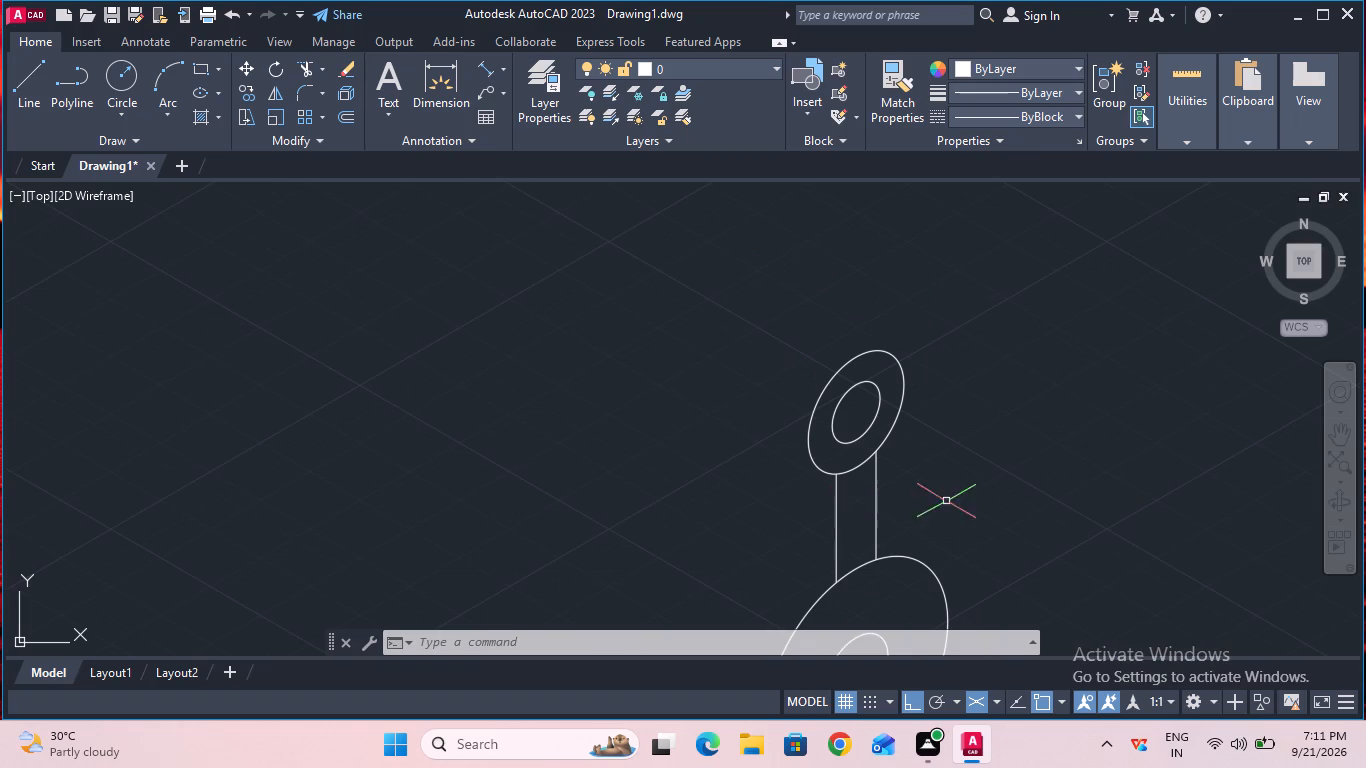
ctrl+scroll(1018, 540, down, 2)
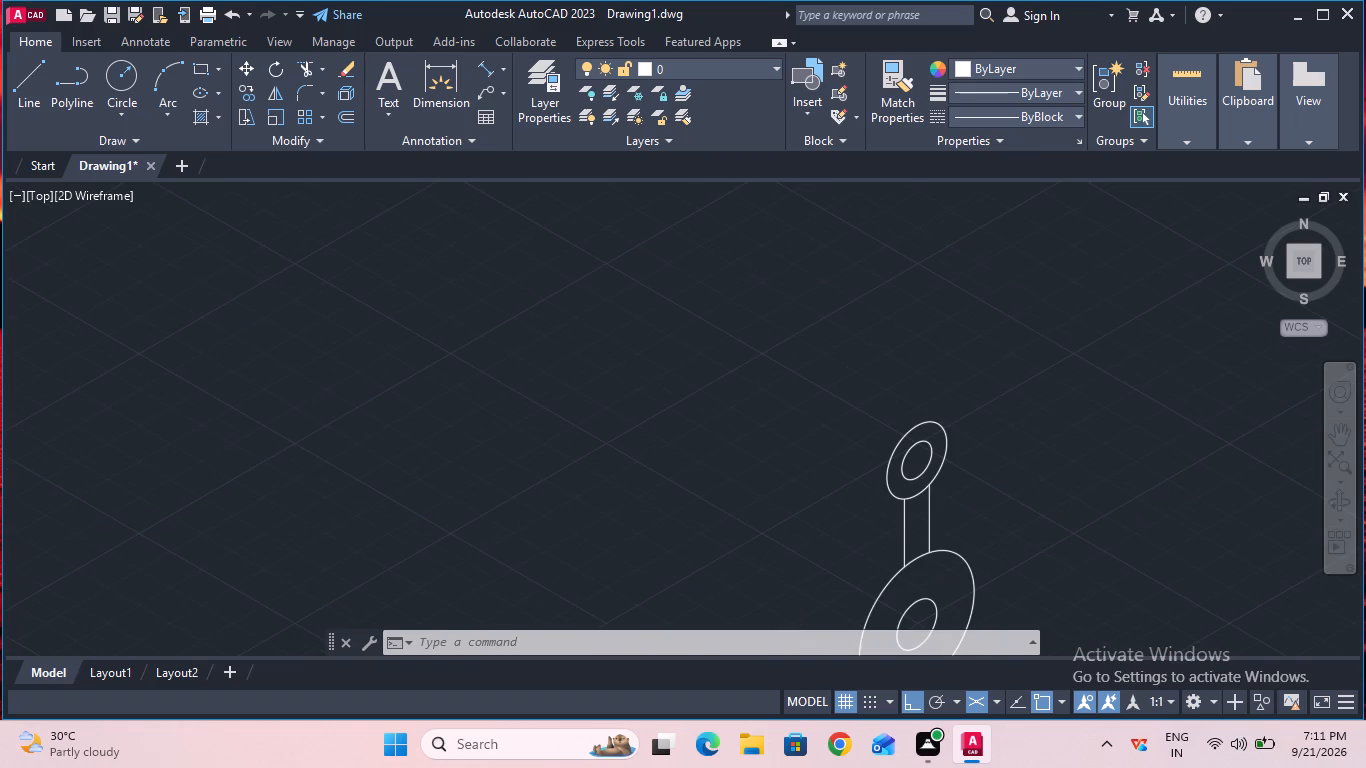
click(1344, 436)
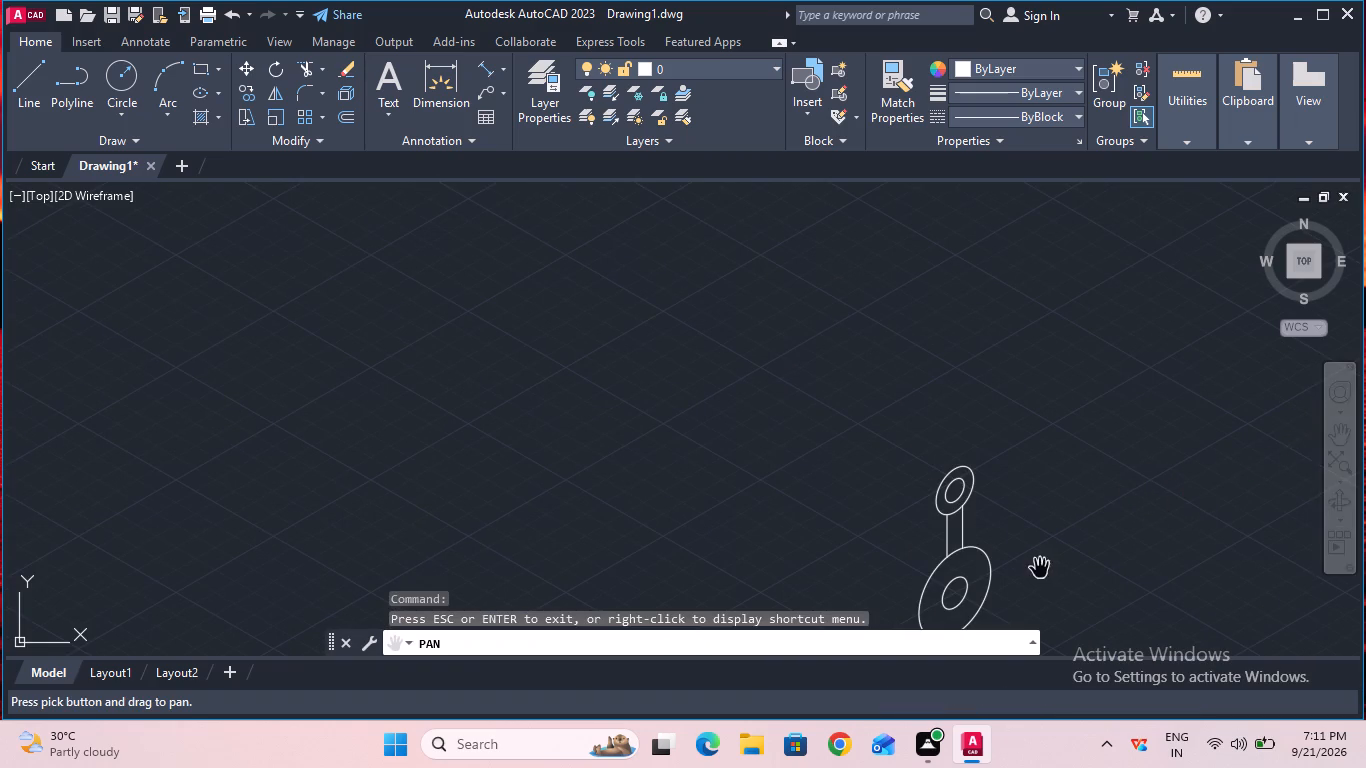
drag(1040, 568, 1030, 472)
key(Escape)
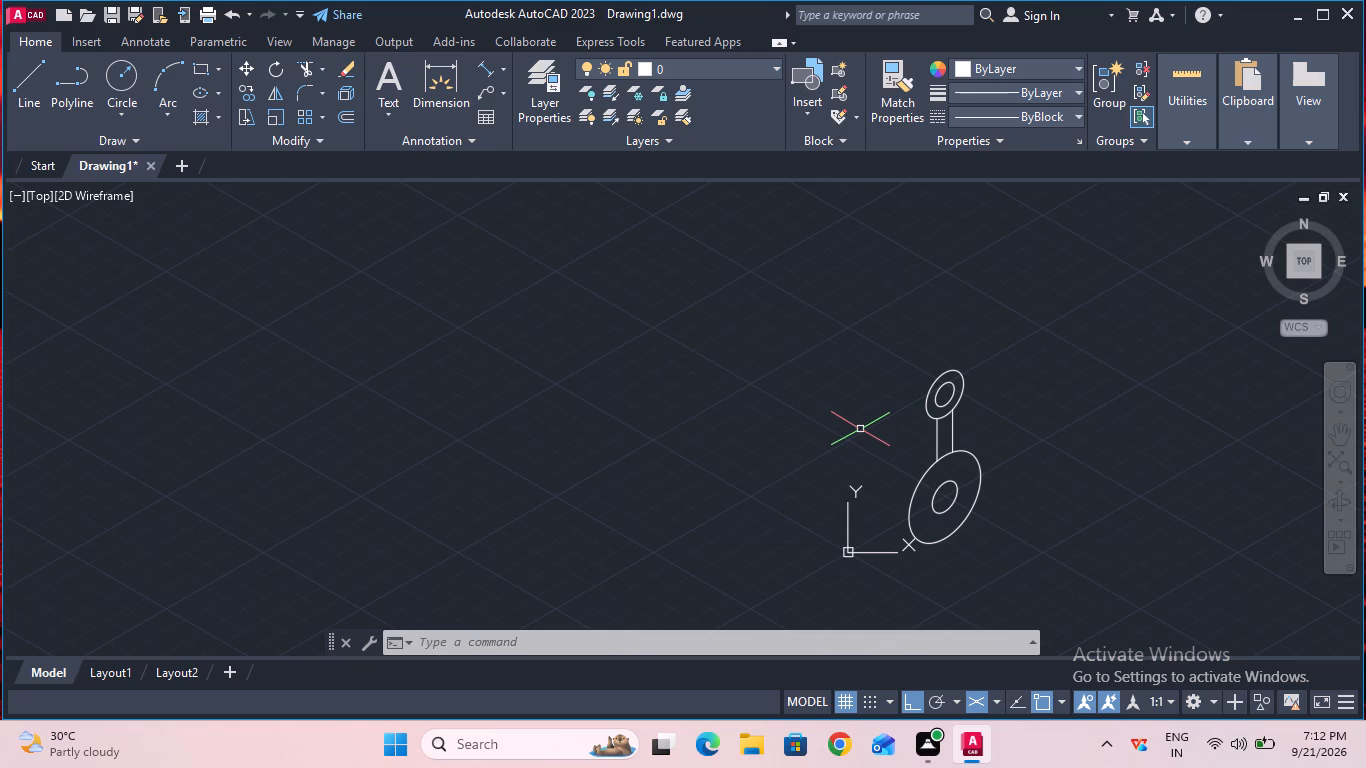
click(248, 98)
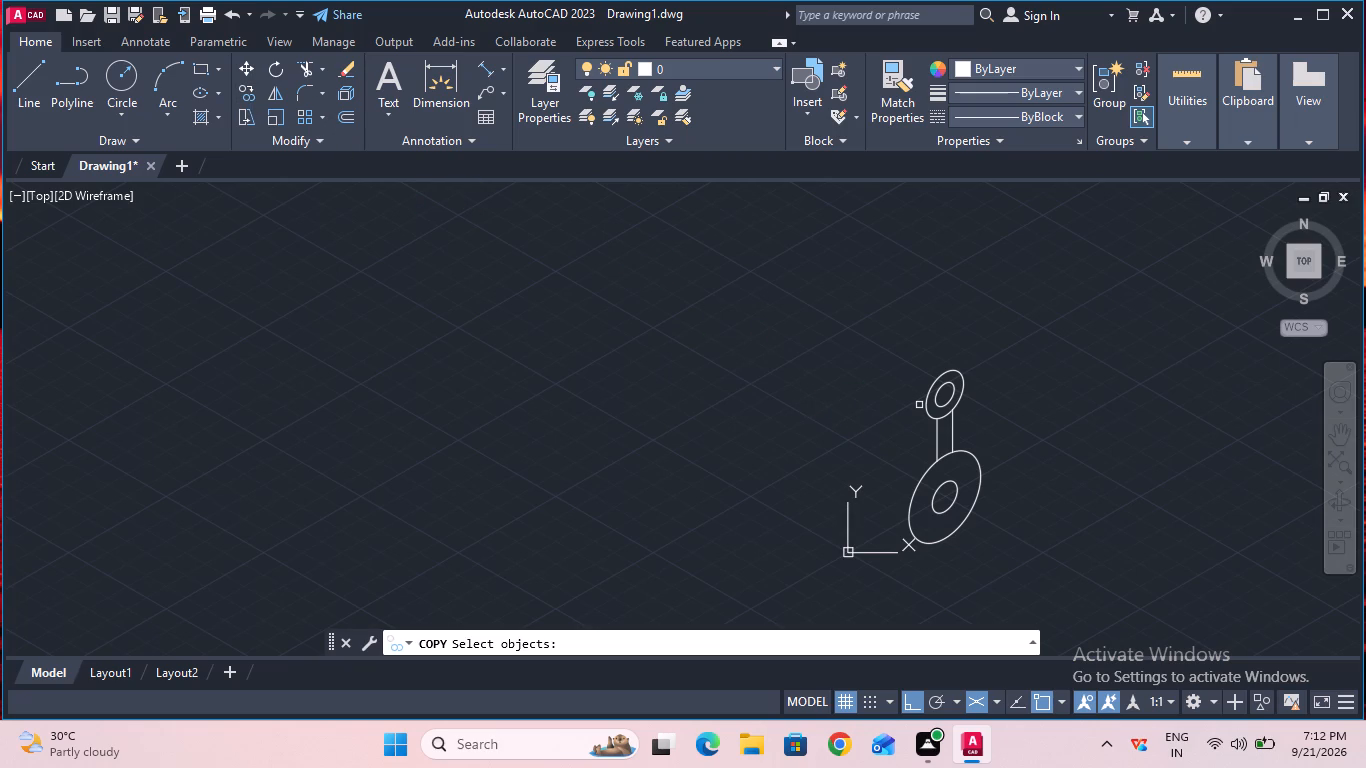
click(926, 409)
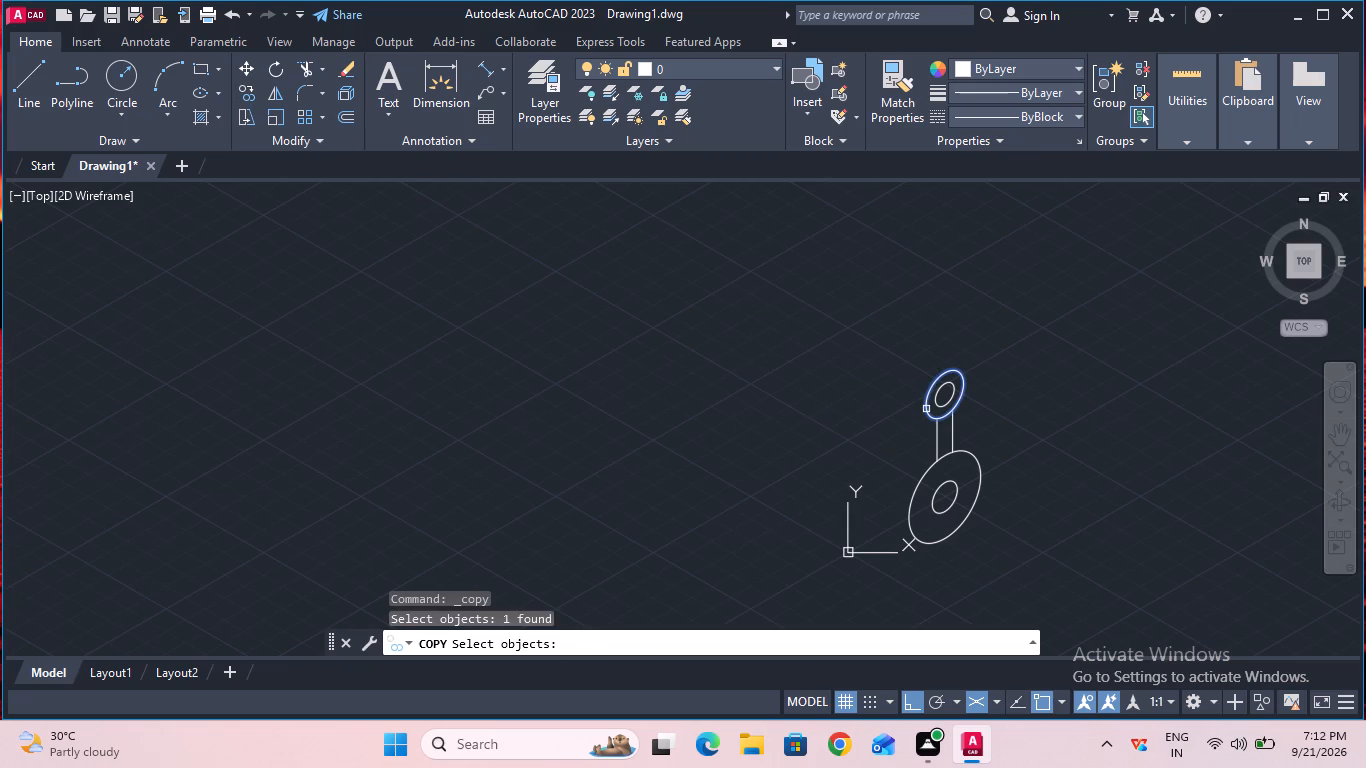
key(Return)
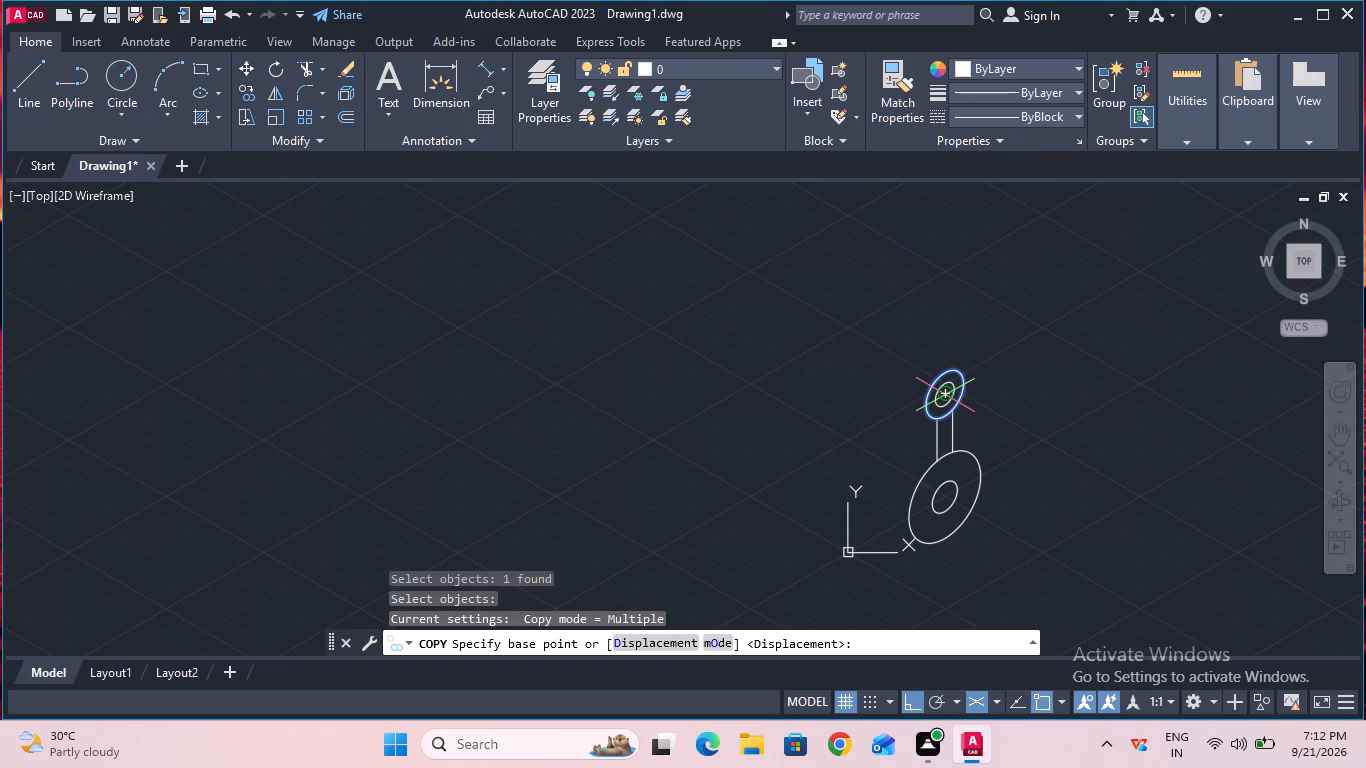
click(944, 396)
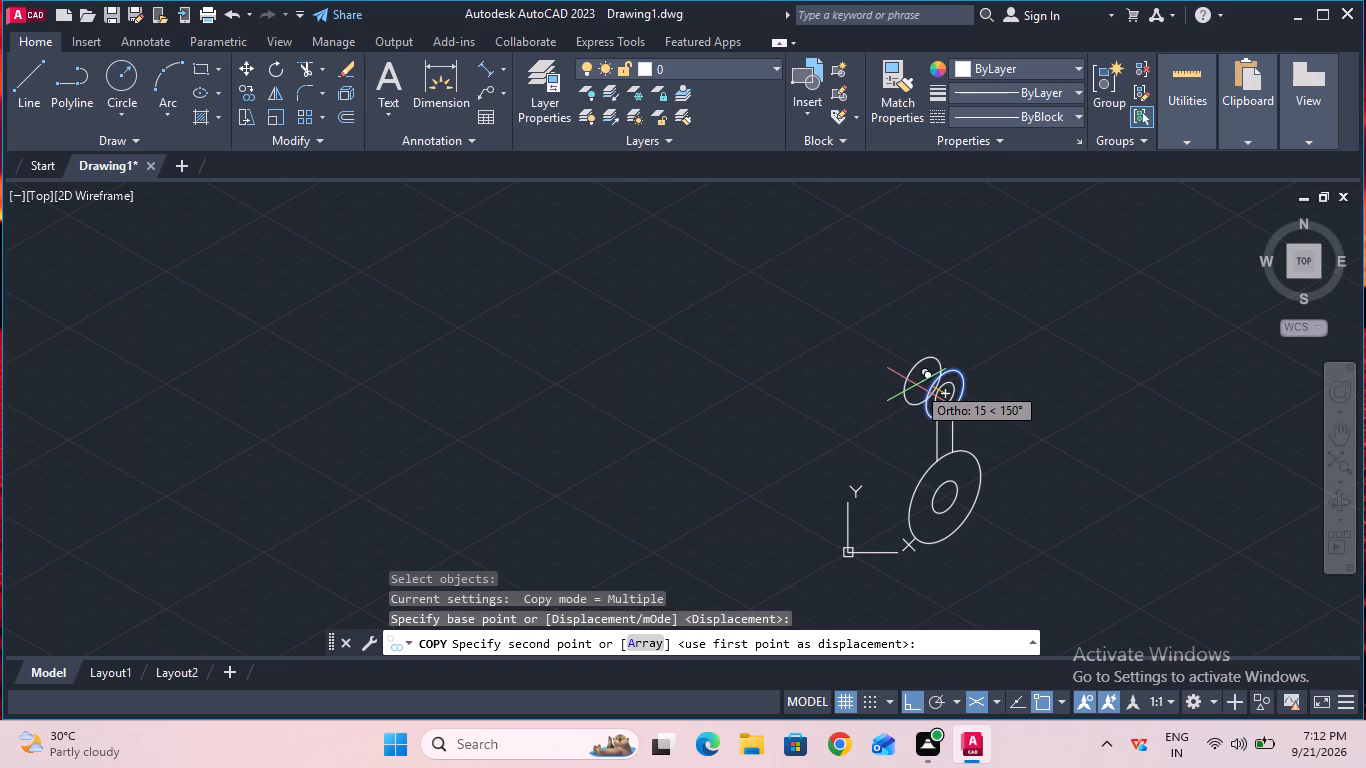
text(19)
key(Return)
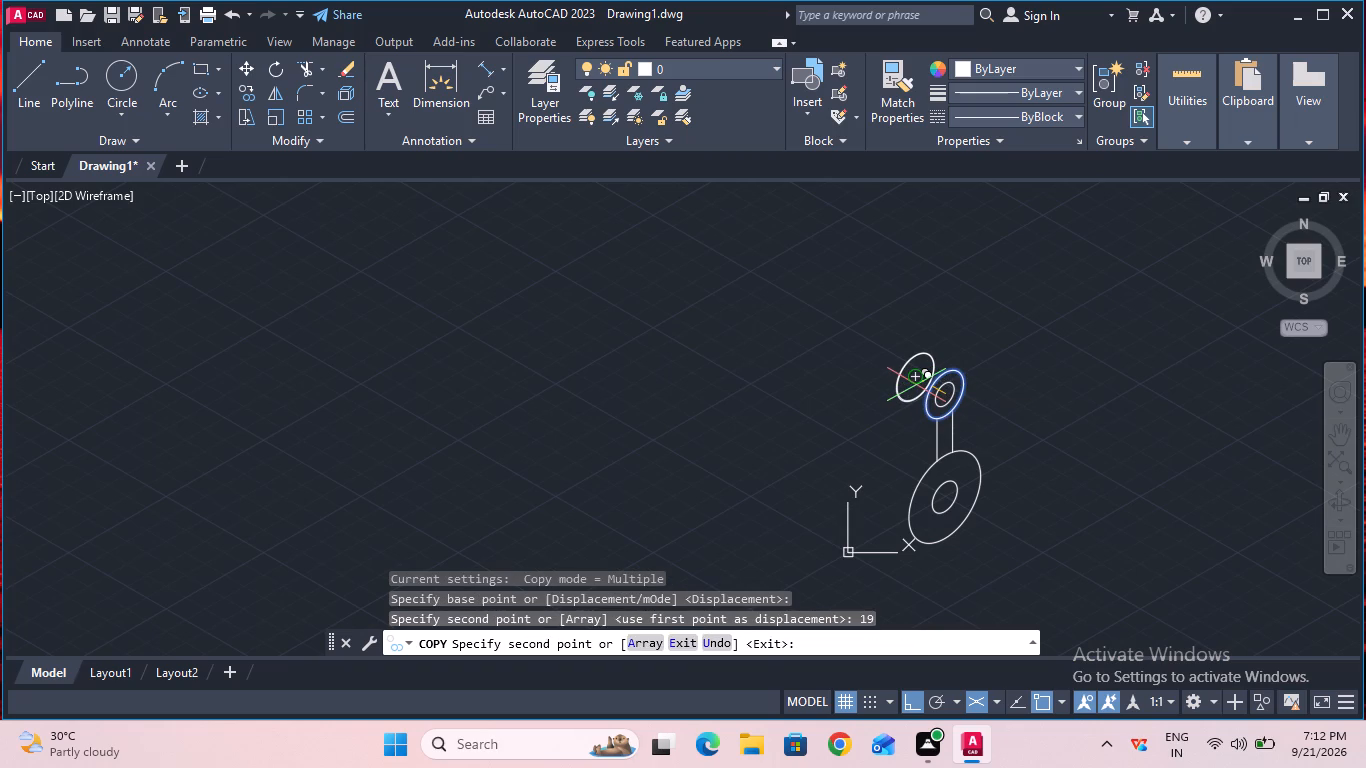
key(Escape)
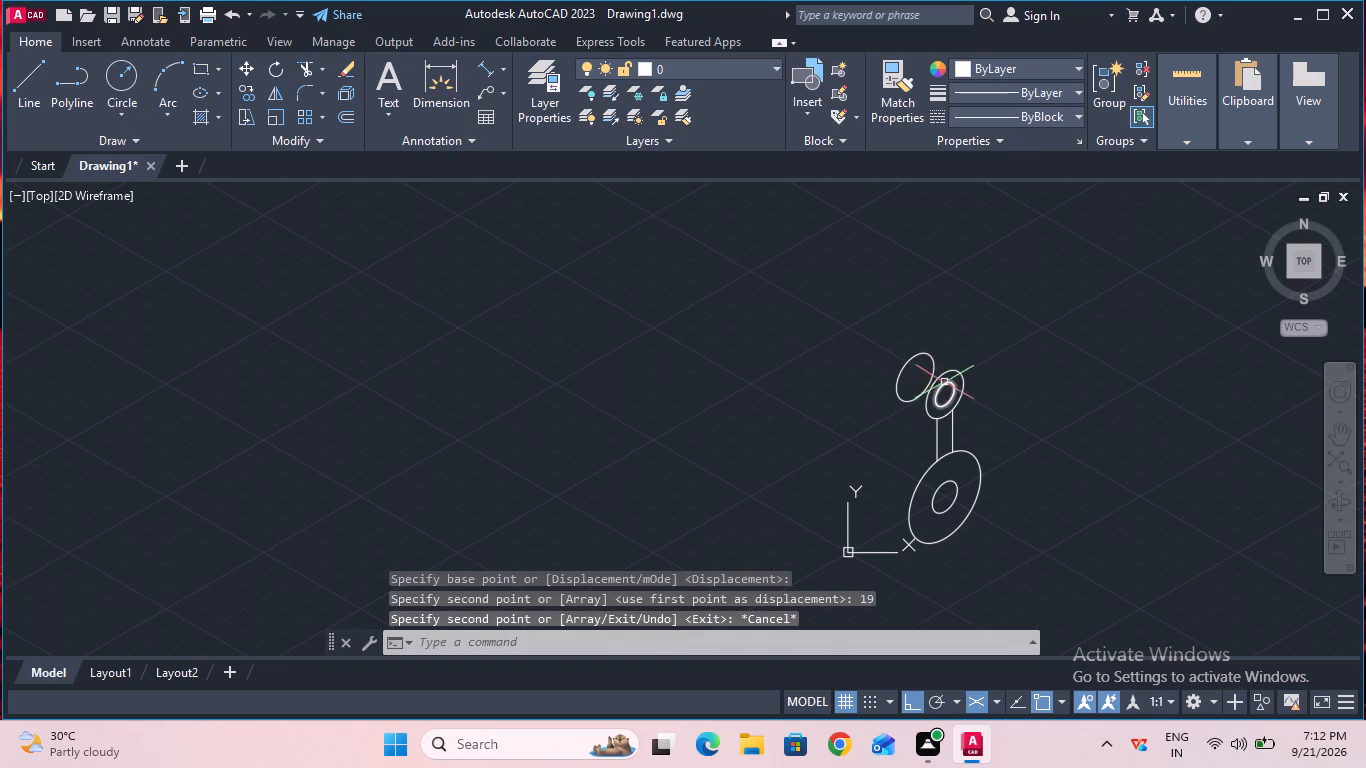
Draw two lines connecting the matching upper and lower edge points of the large upper isocircle and its copy.
ctrl+scroll(933, 342, up, 2)
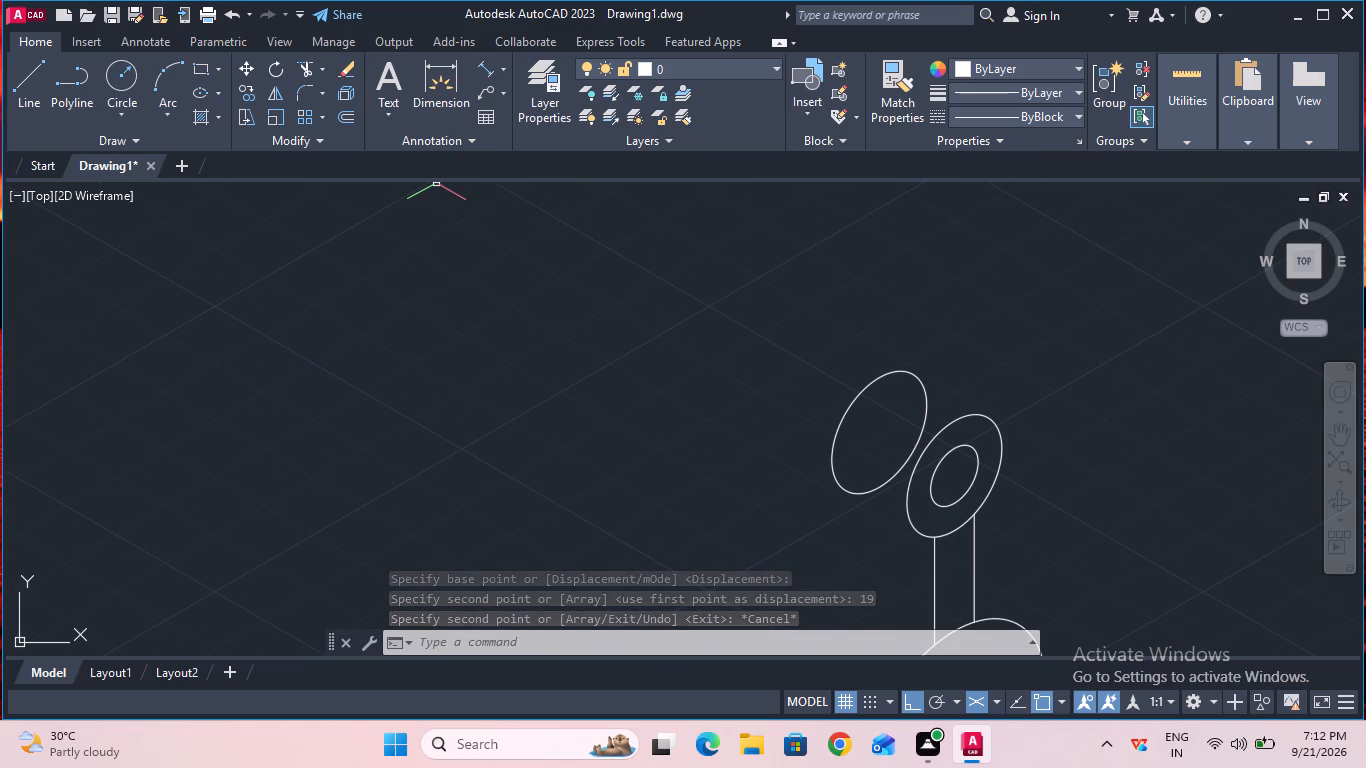
click(26, 101)
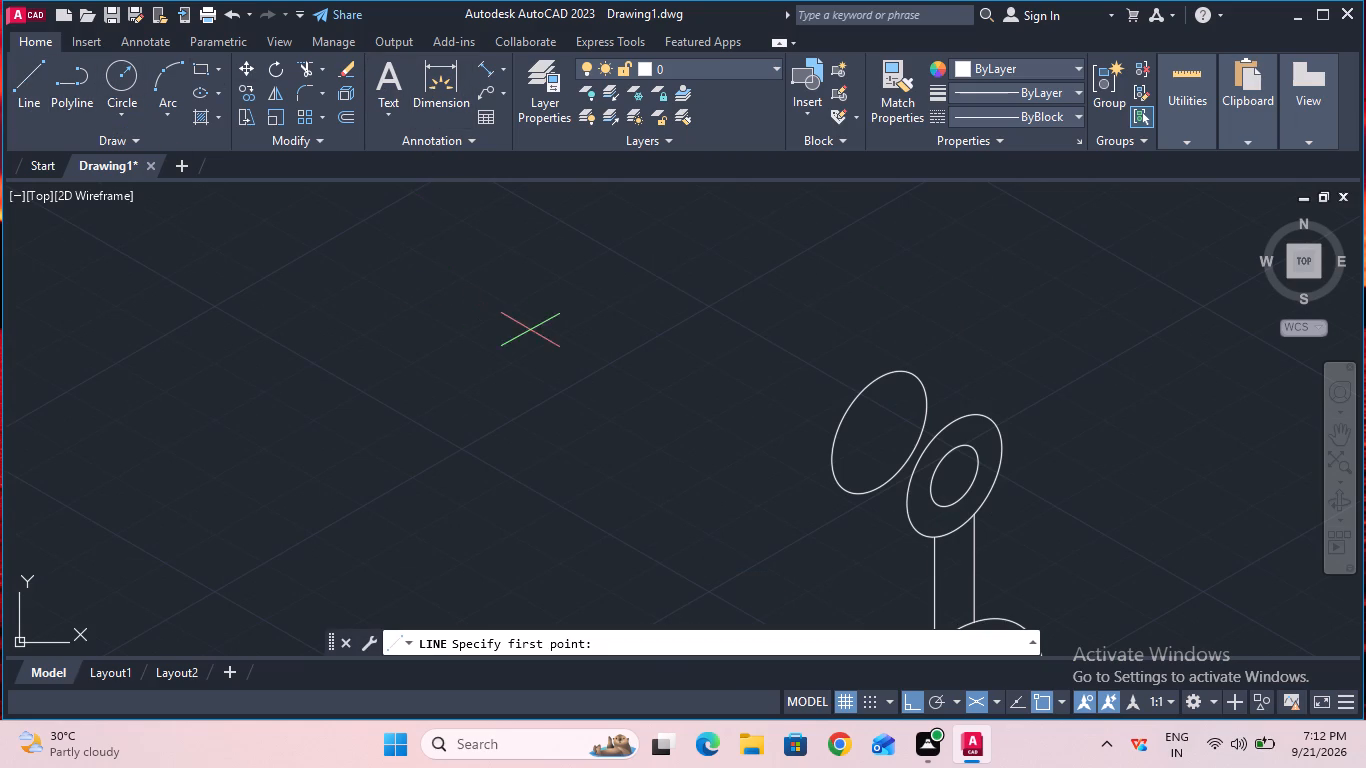
click(911, 379)
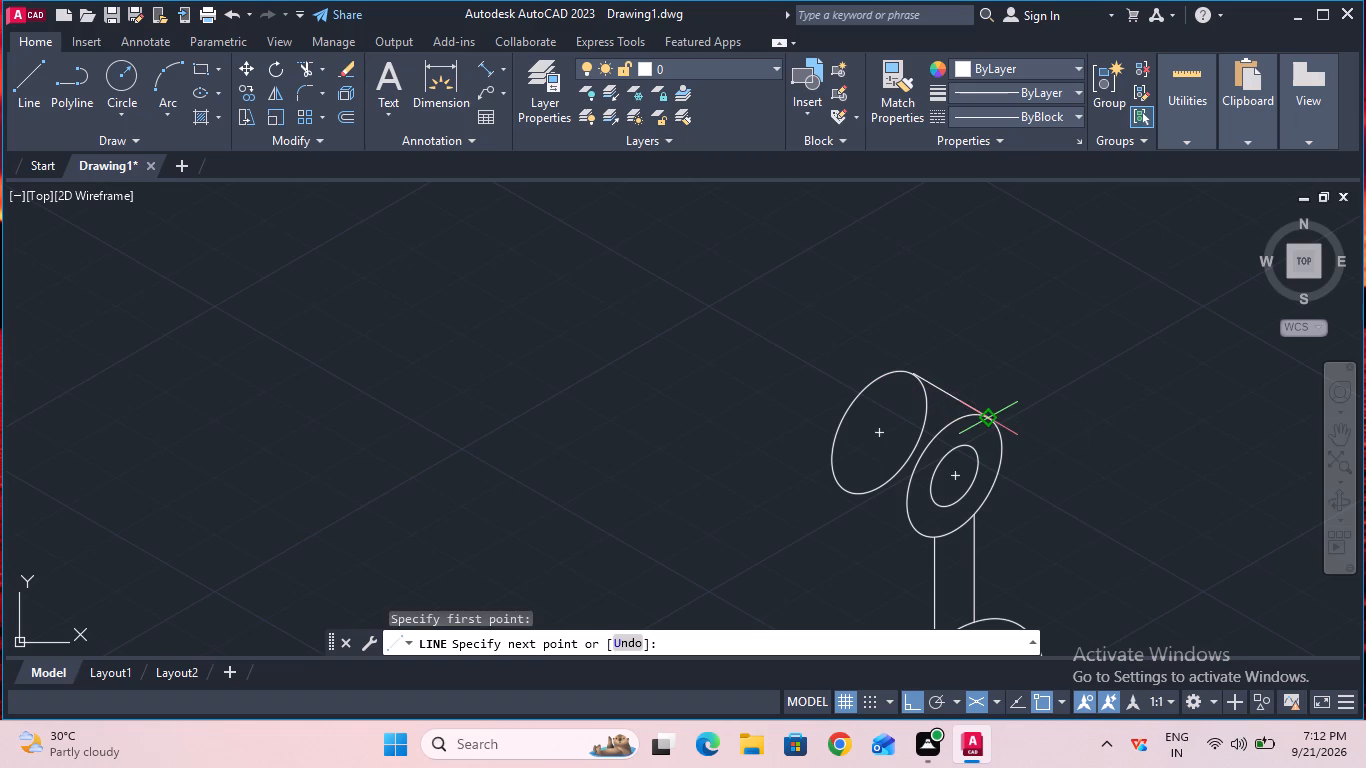
click(986, 418)
key(Escape)
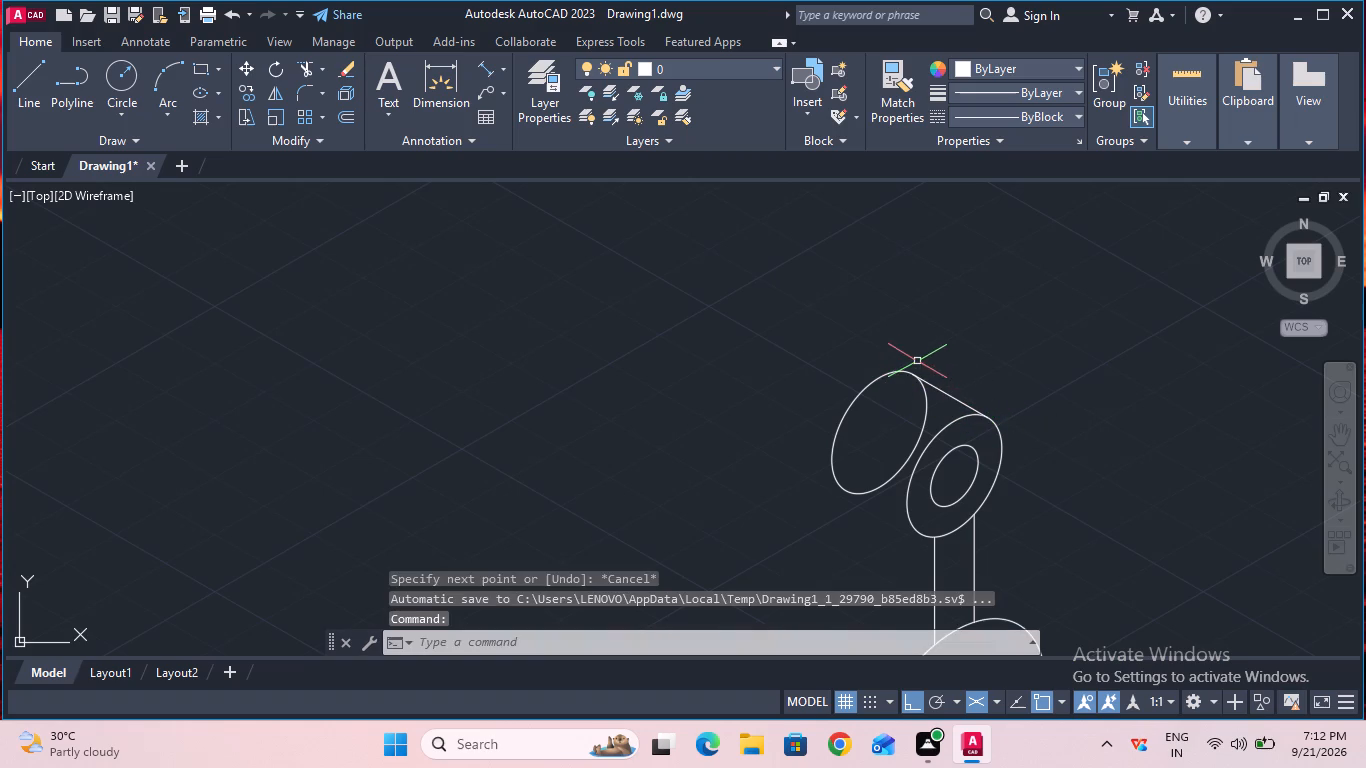
click(24, 93)
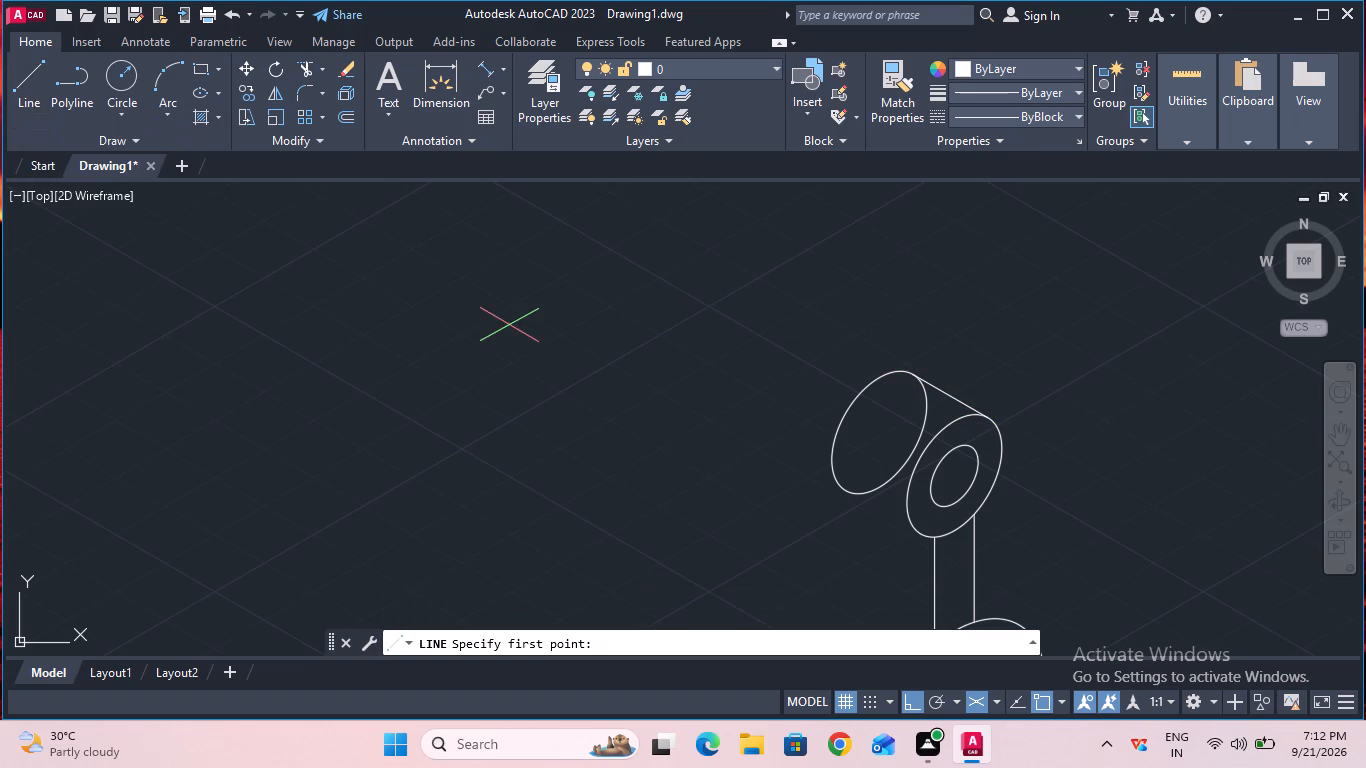
click(842, 494)
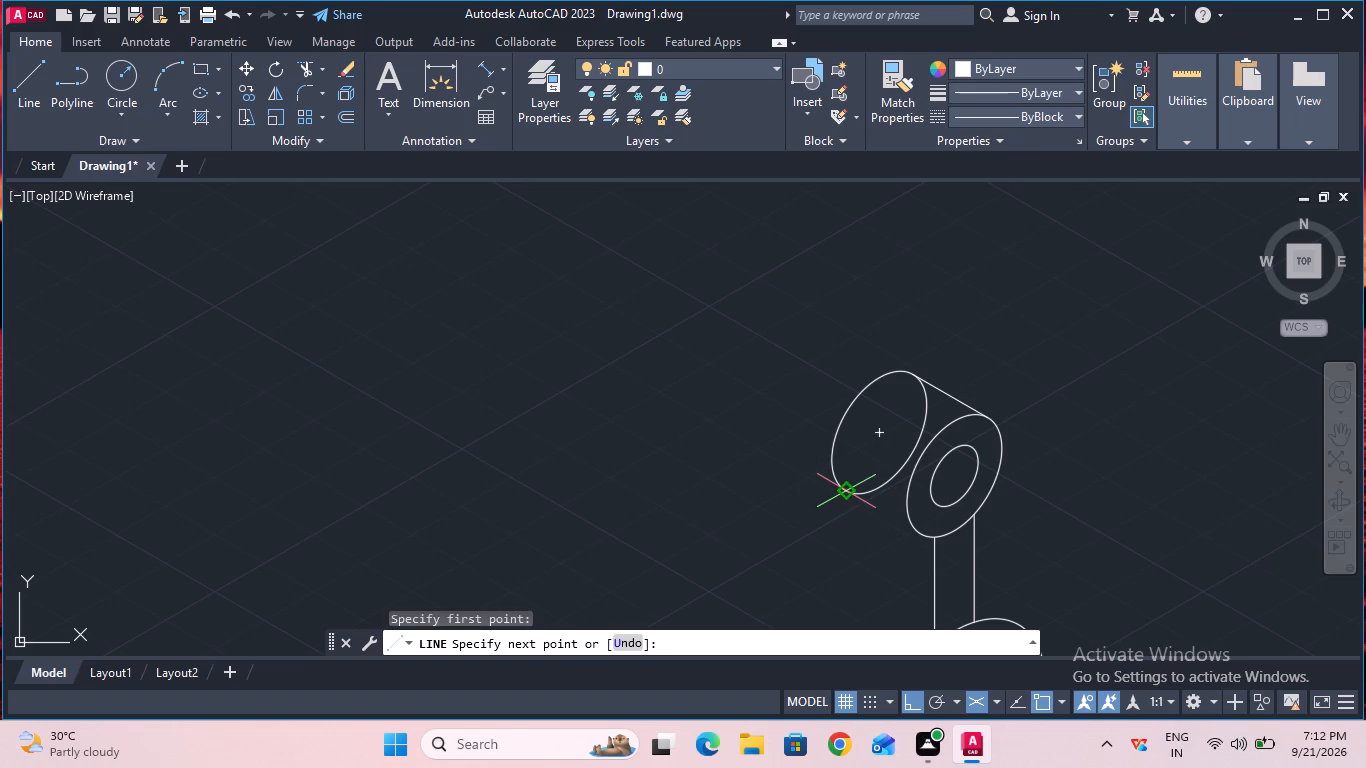
click(921, 531)
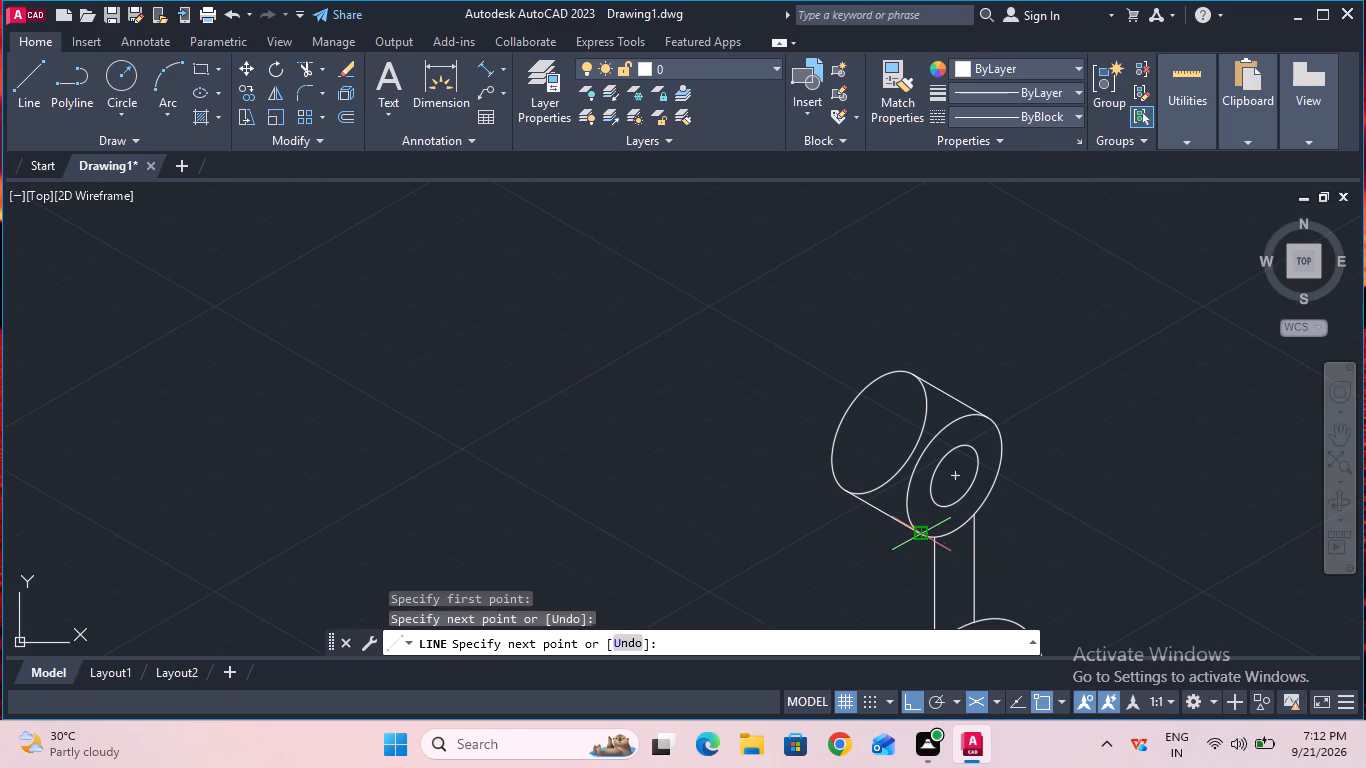
key(Escape)
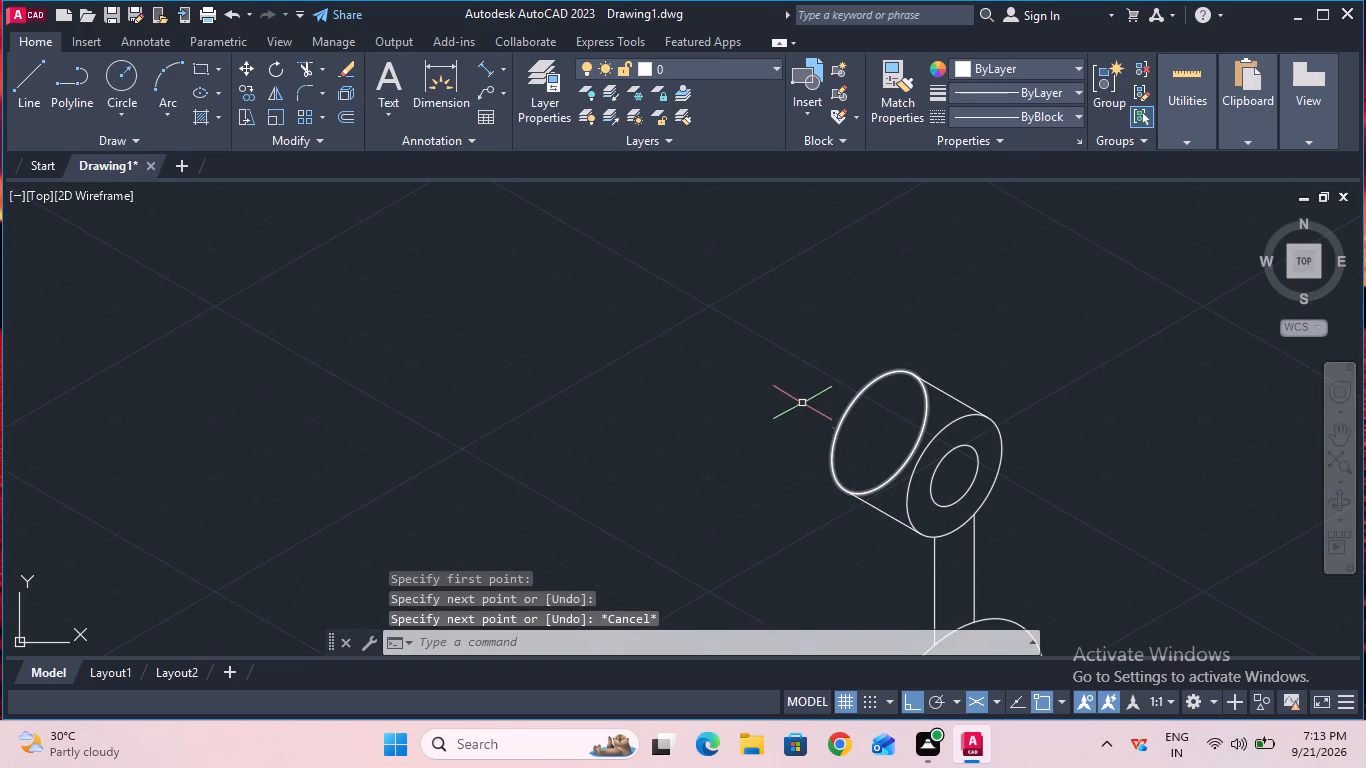
Trim away the hidden inner arc of the copied rear isocircle between the two connecting lines.
click(307, 67)
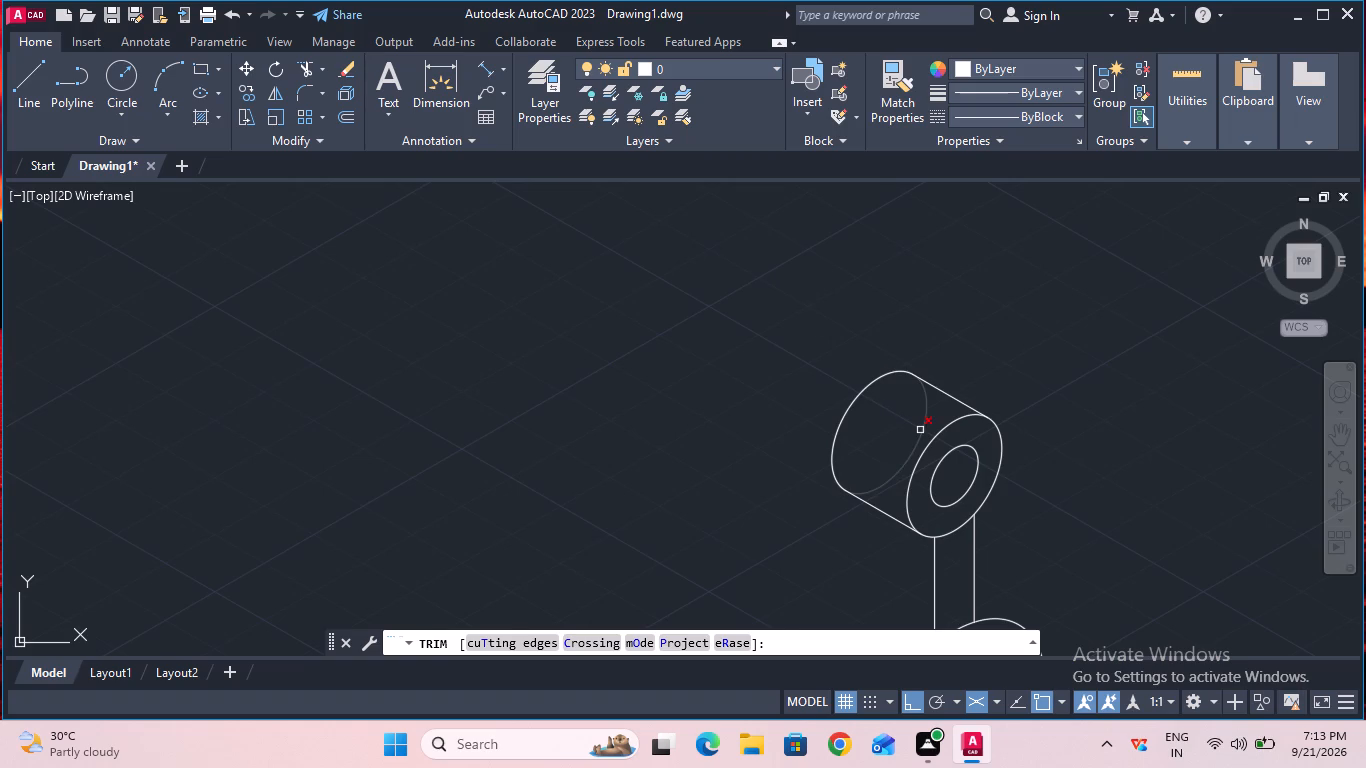
click(920, 430)
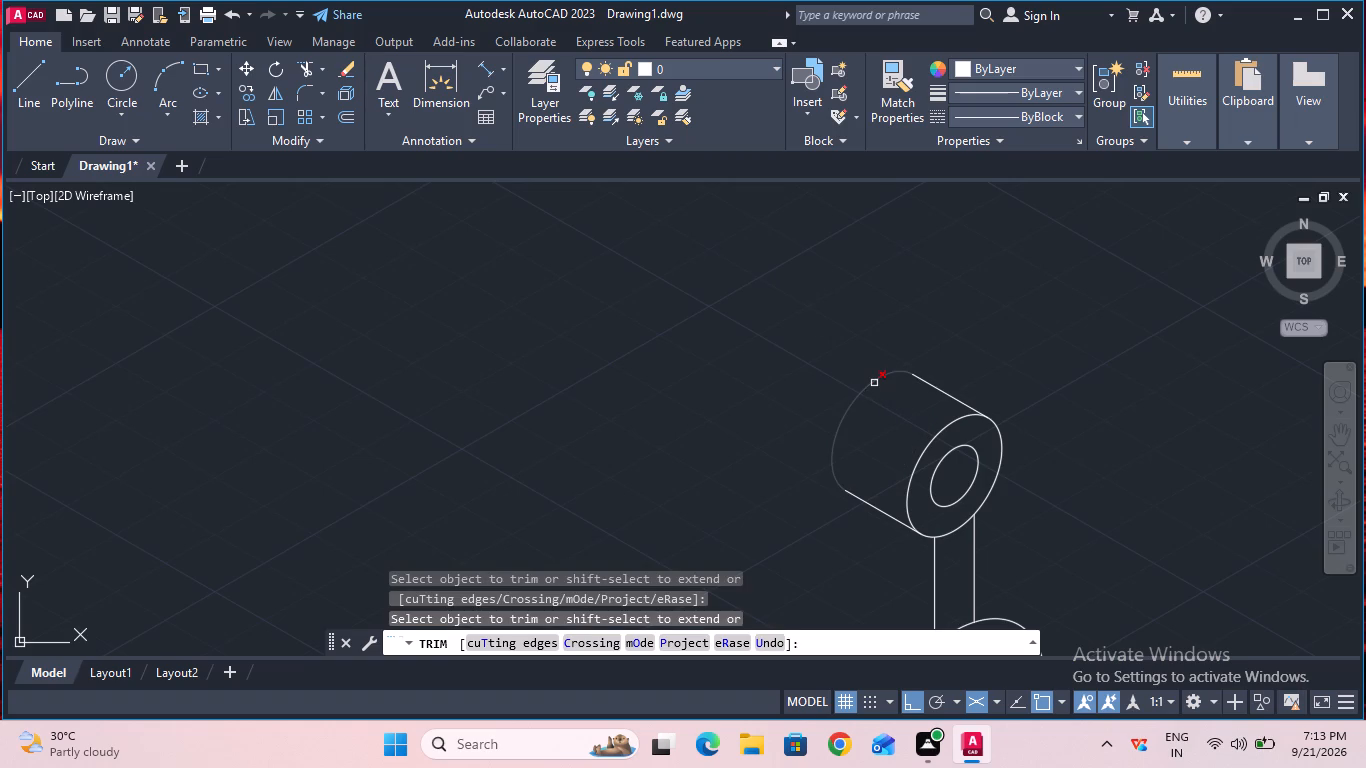
ctrl+scroll(874, 383, down, 2)
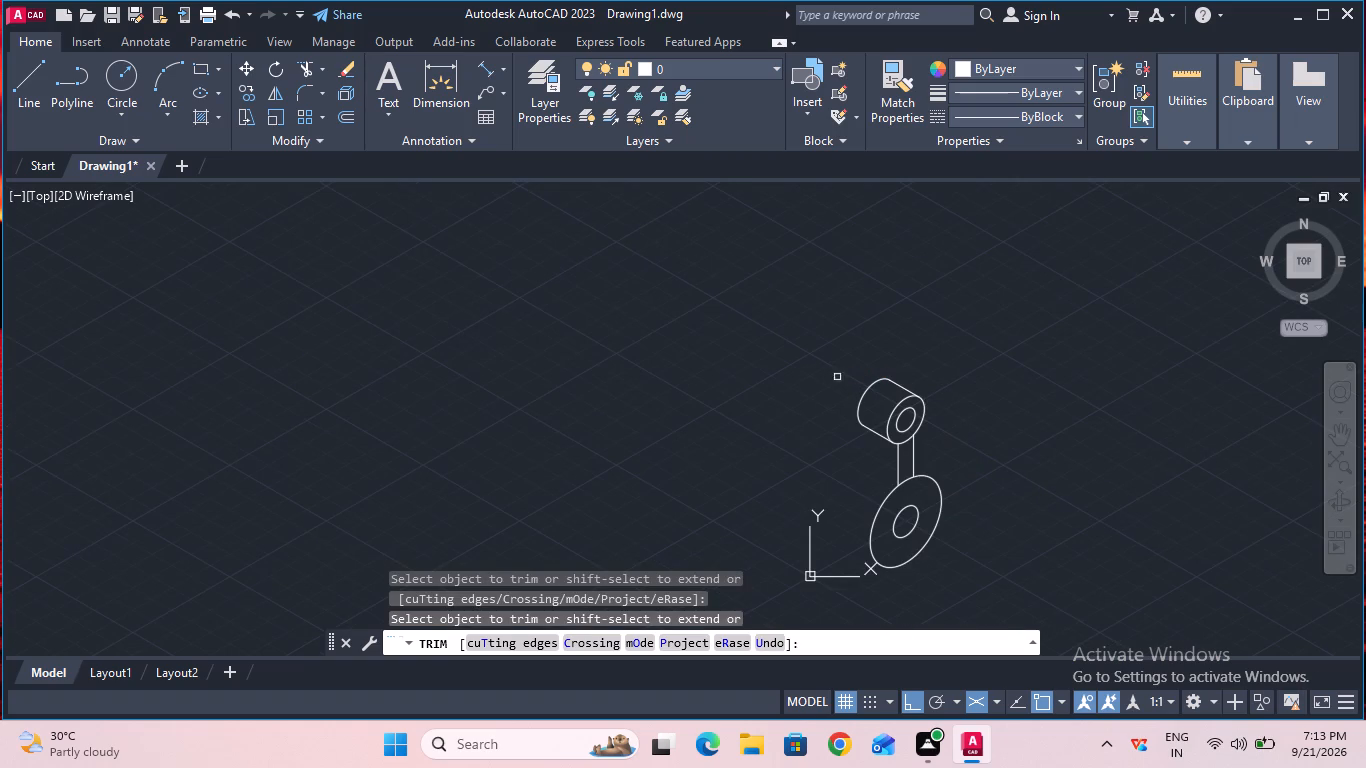
key(Escape)
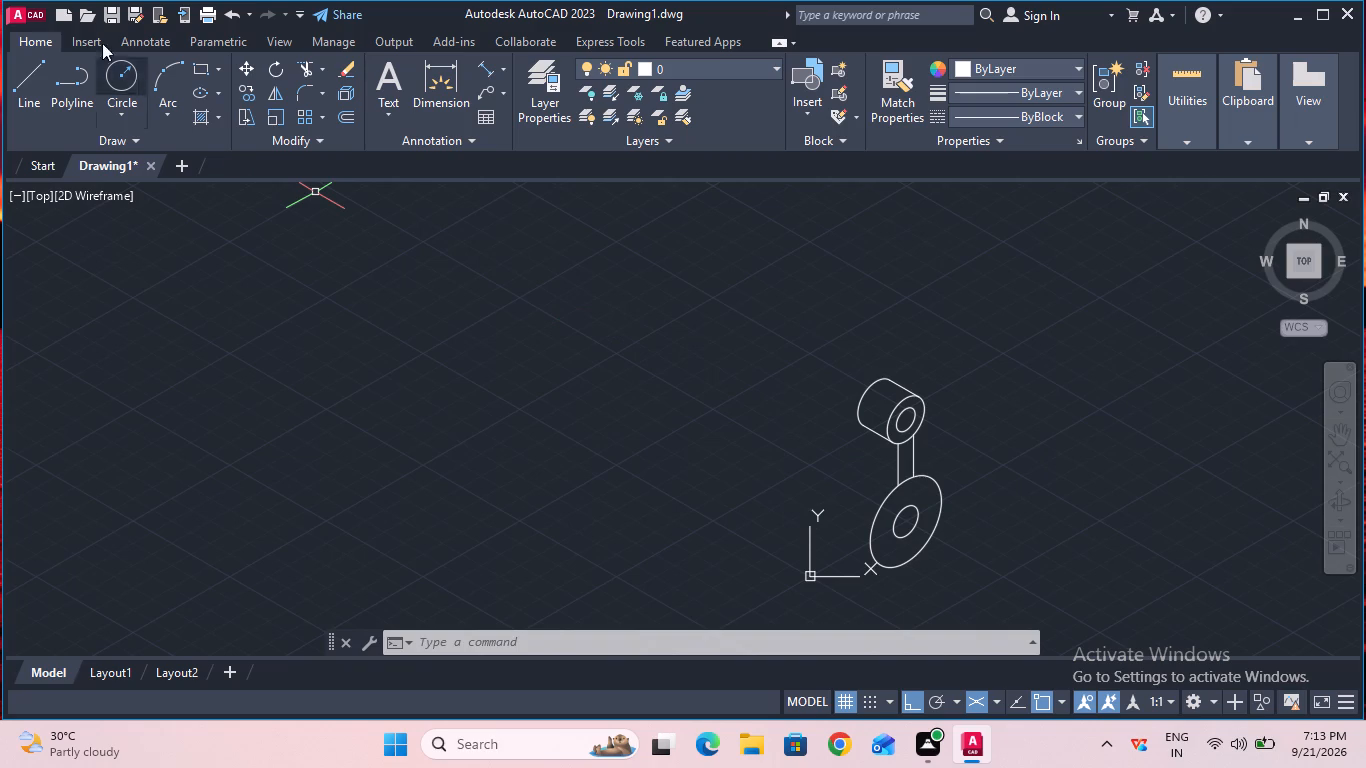
Draw an 8 mm CENTER-linetype line from the lower isocircles' center, down and to the left along the 30° isometric axis.
double_click(18, 99)
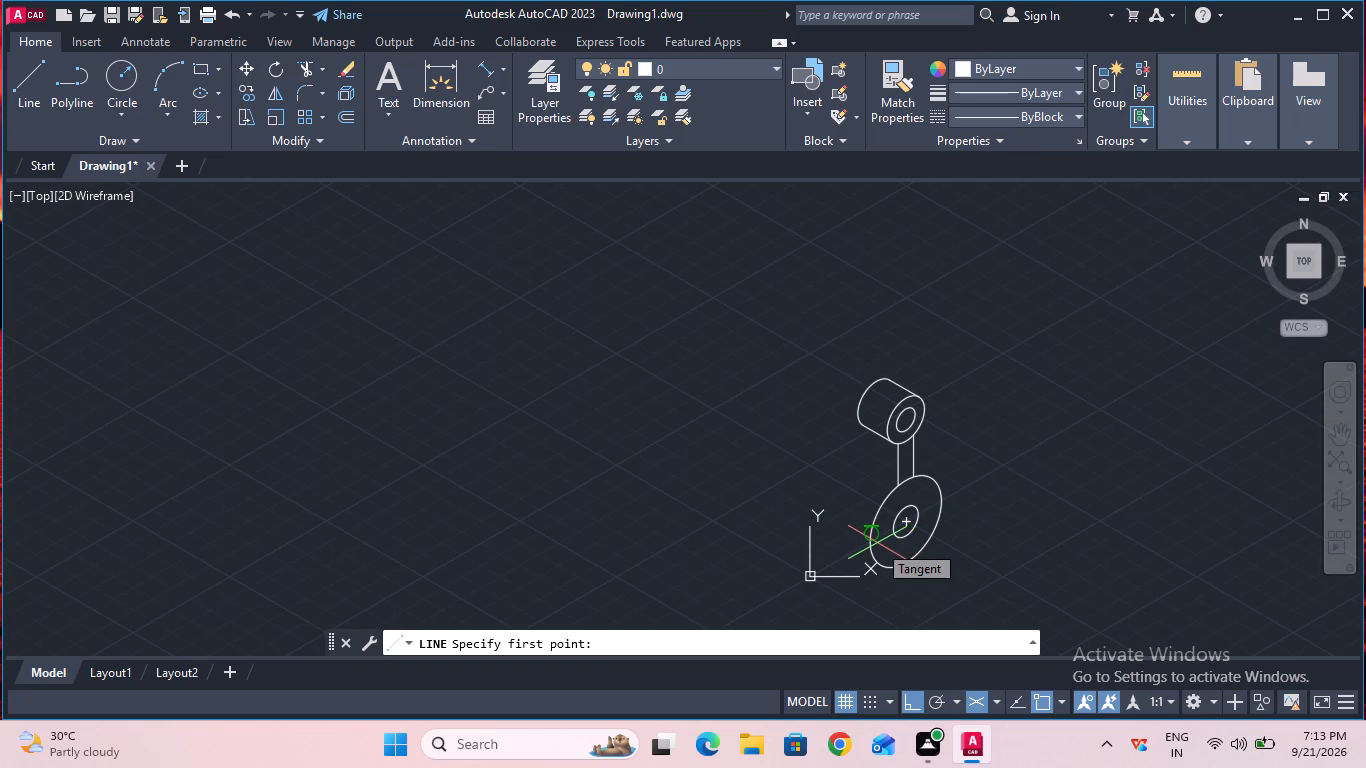
key(Escape)
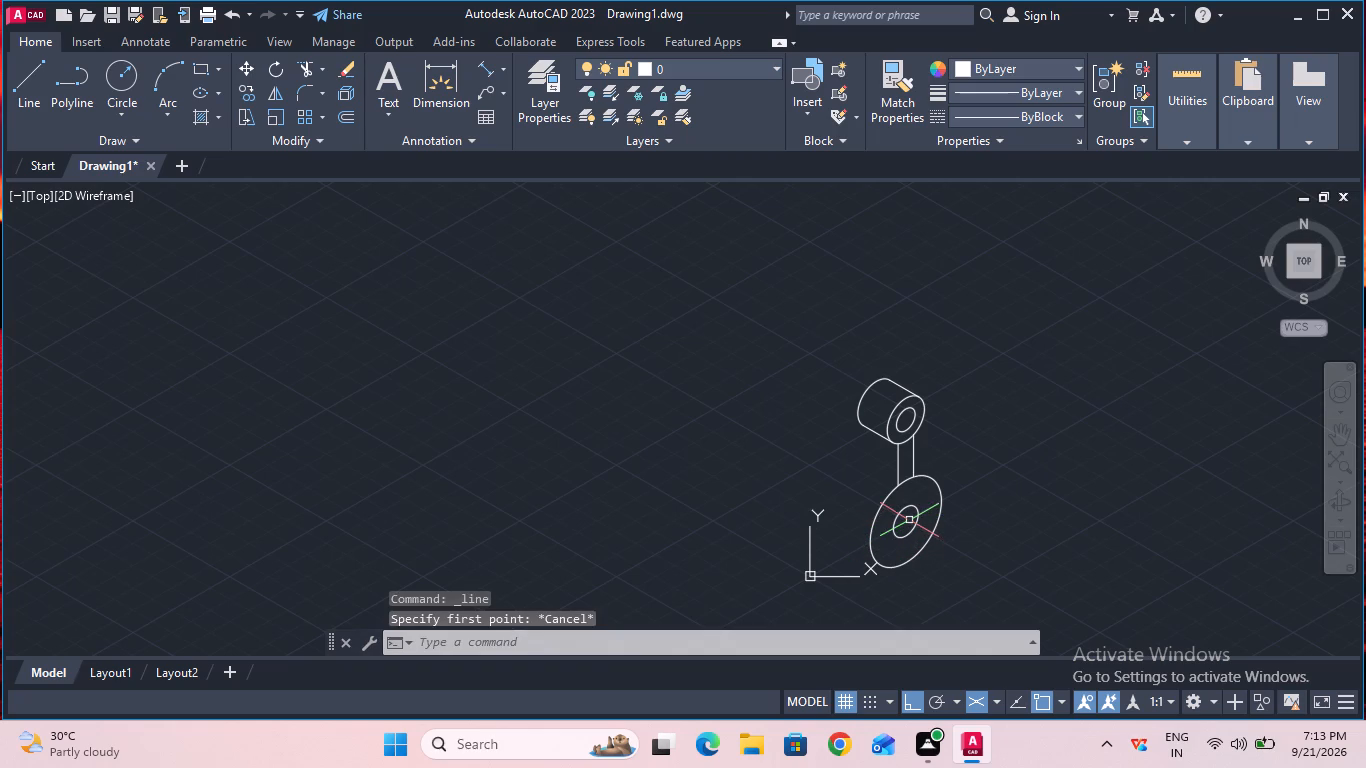
ctrl+scroll(909, 520, up, 2)
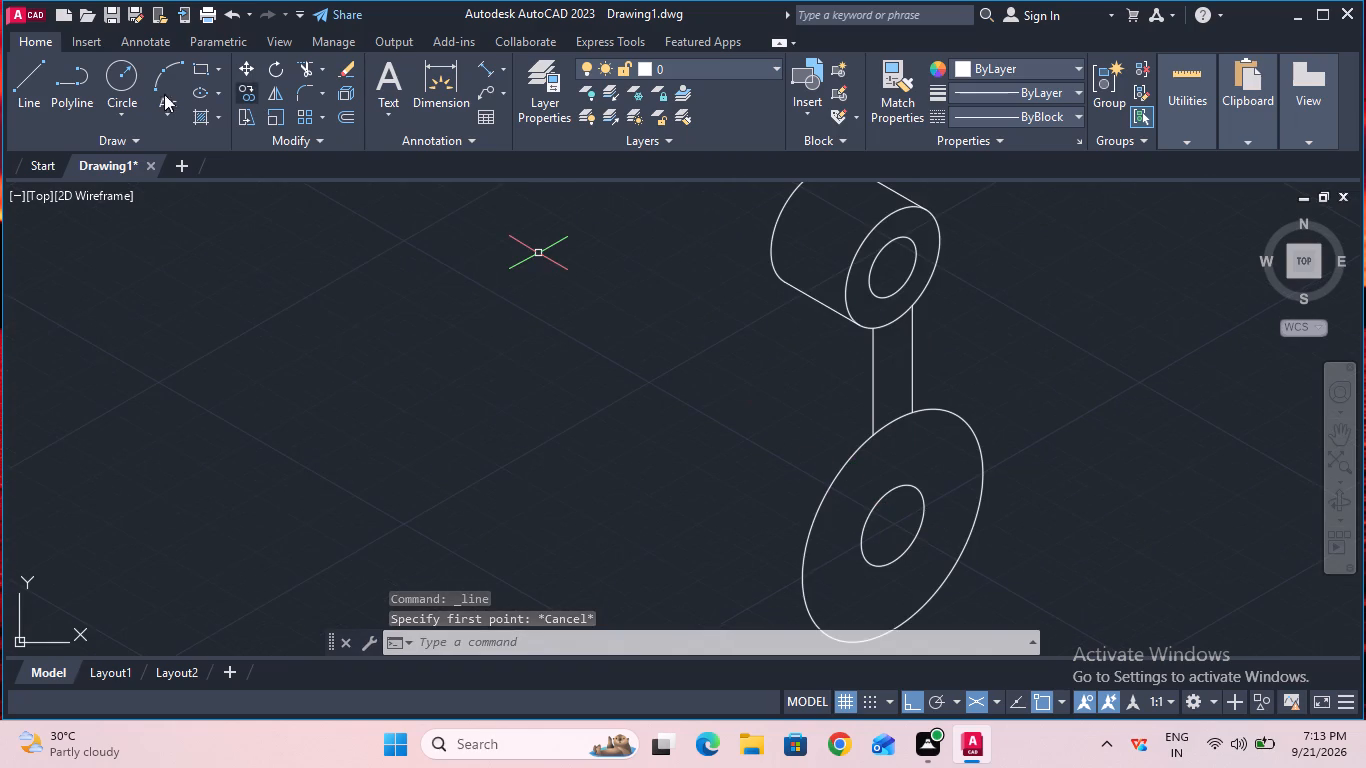
click(1009, 108)
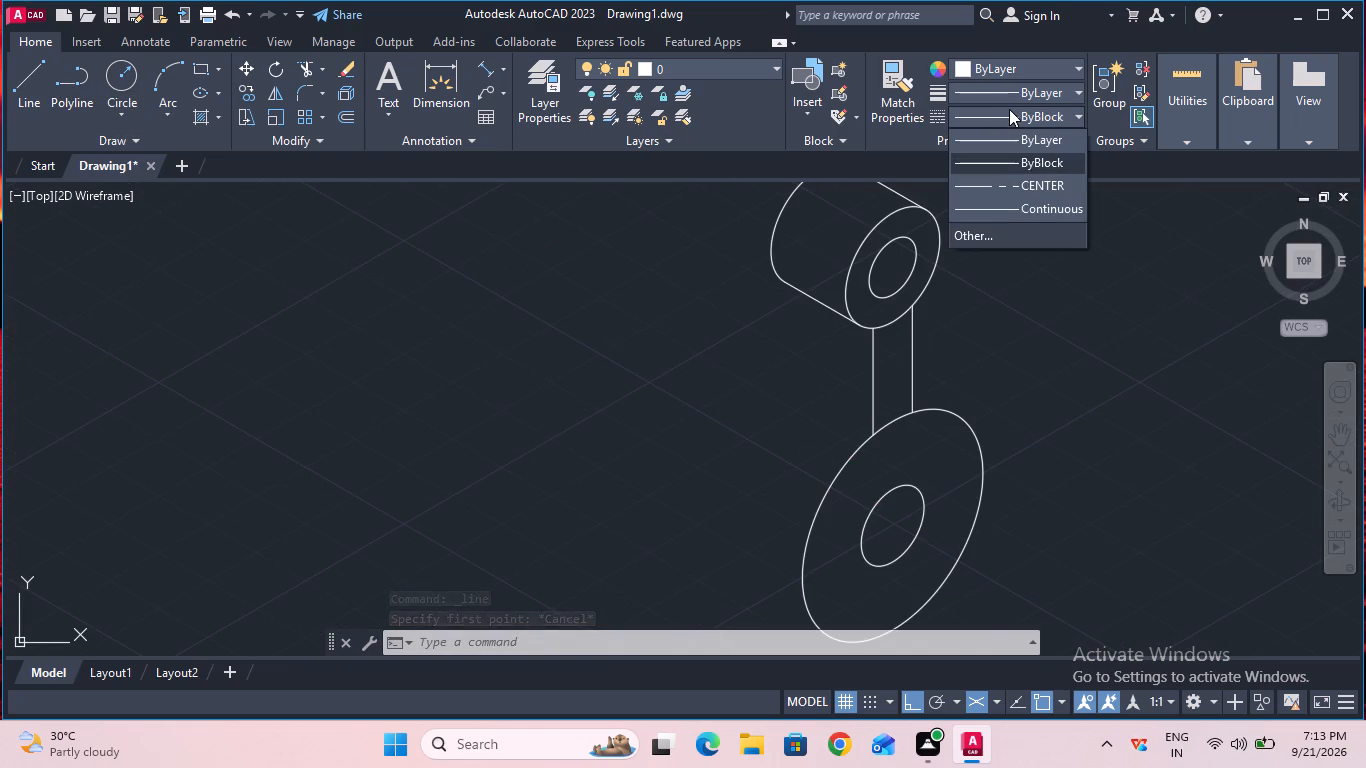
click(1017, 184)
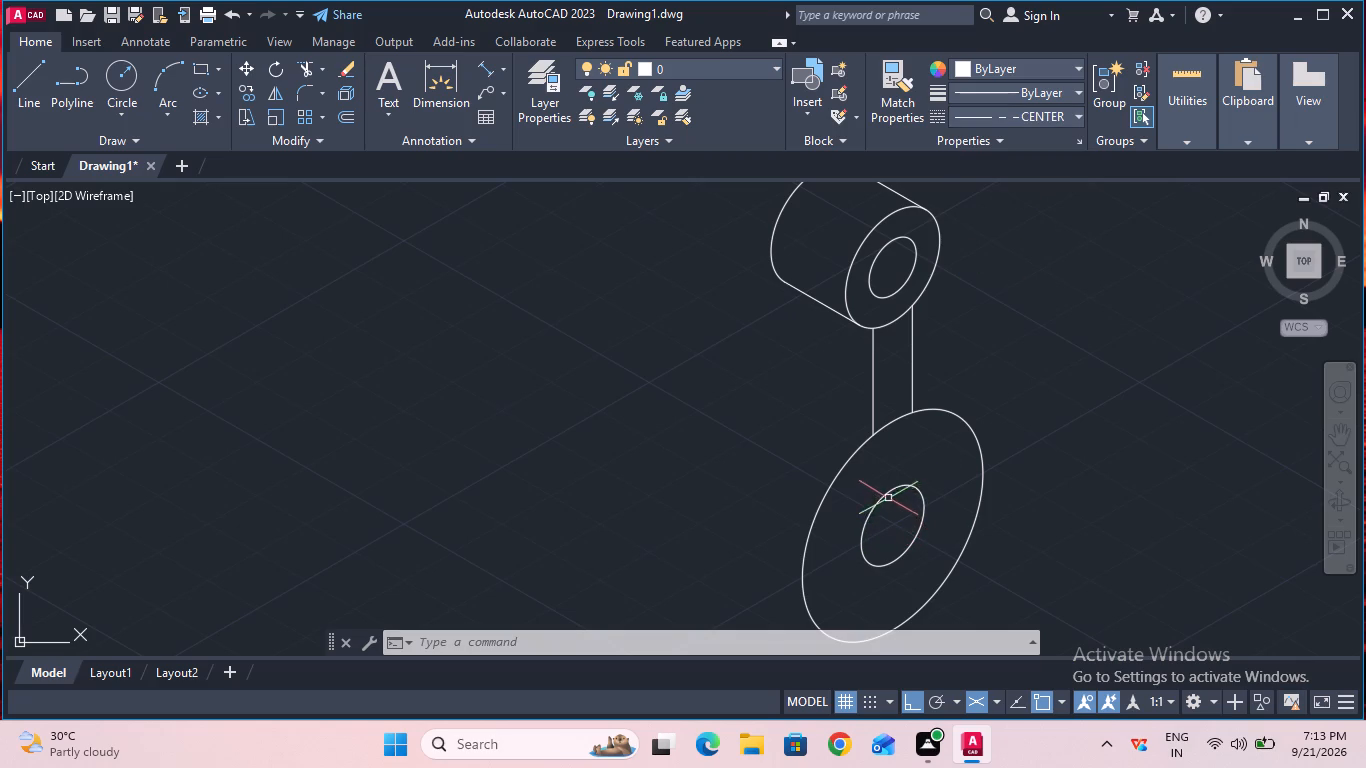
click(33, 95)
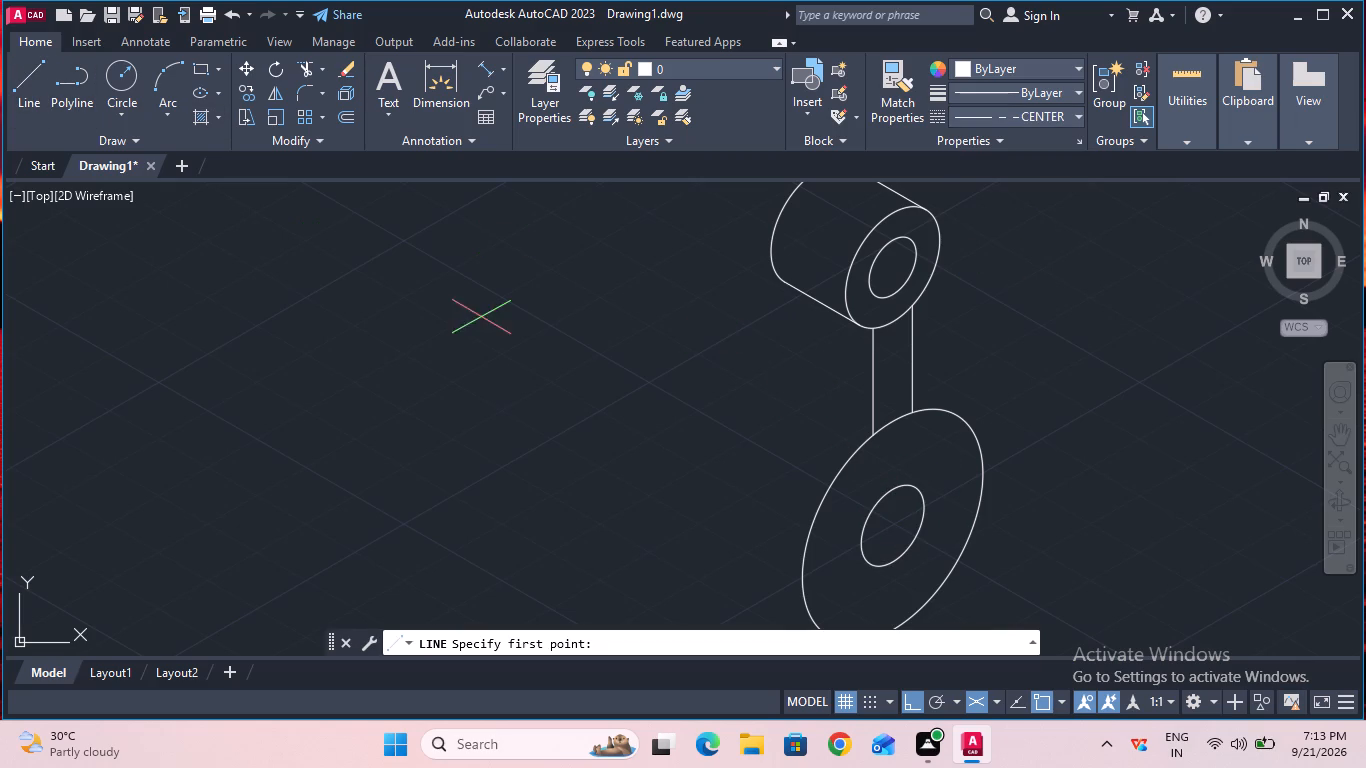
click(893, 527)
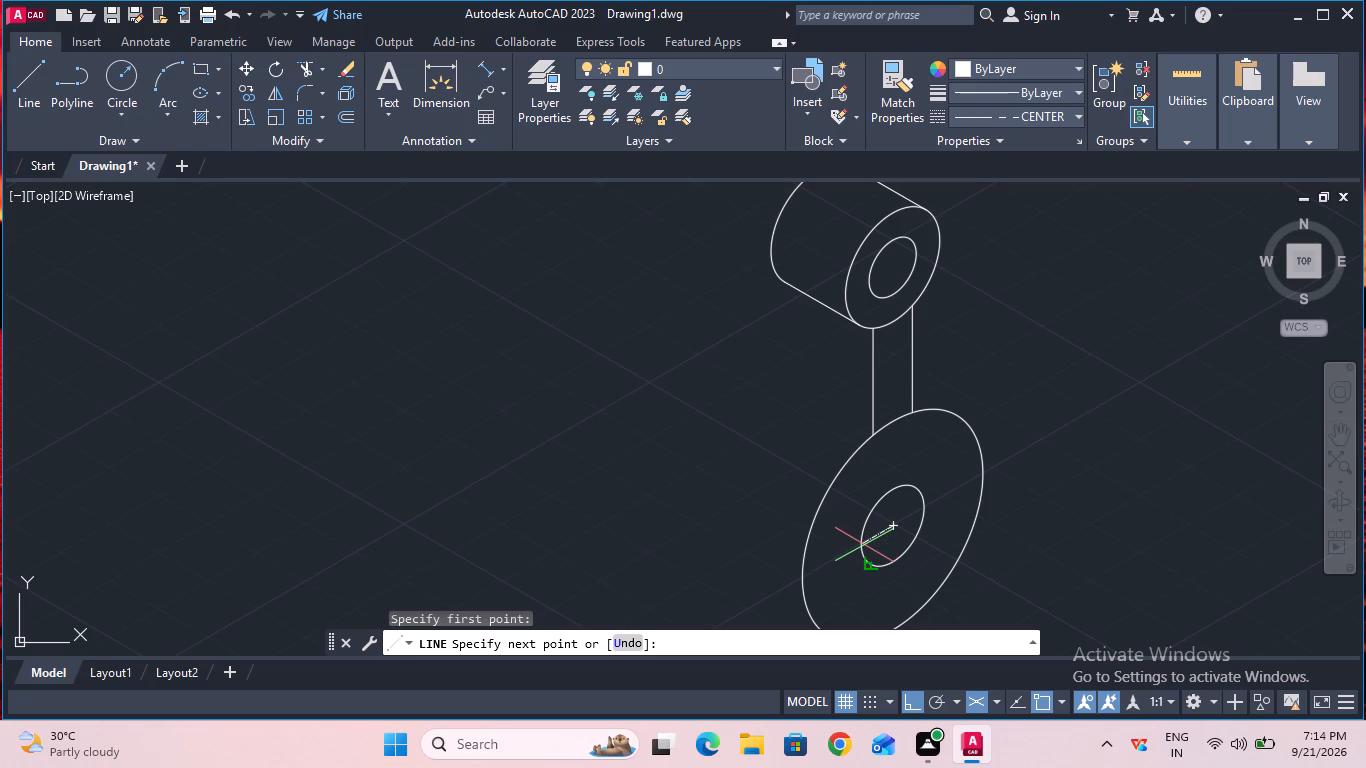
key(8)
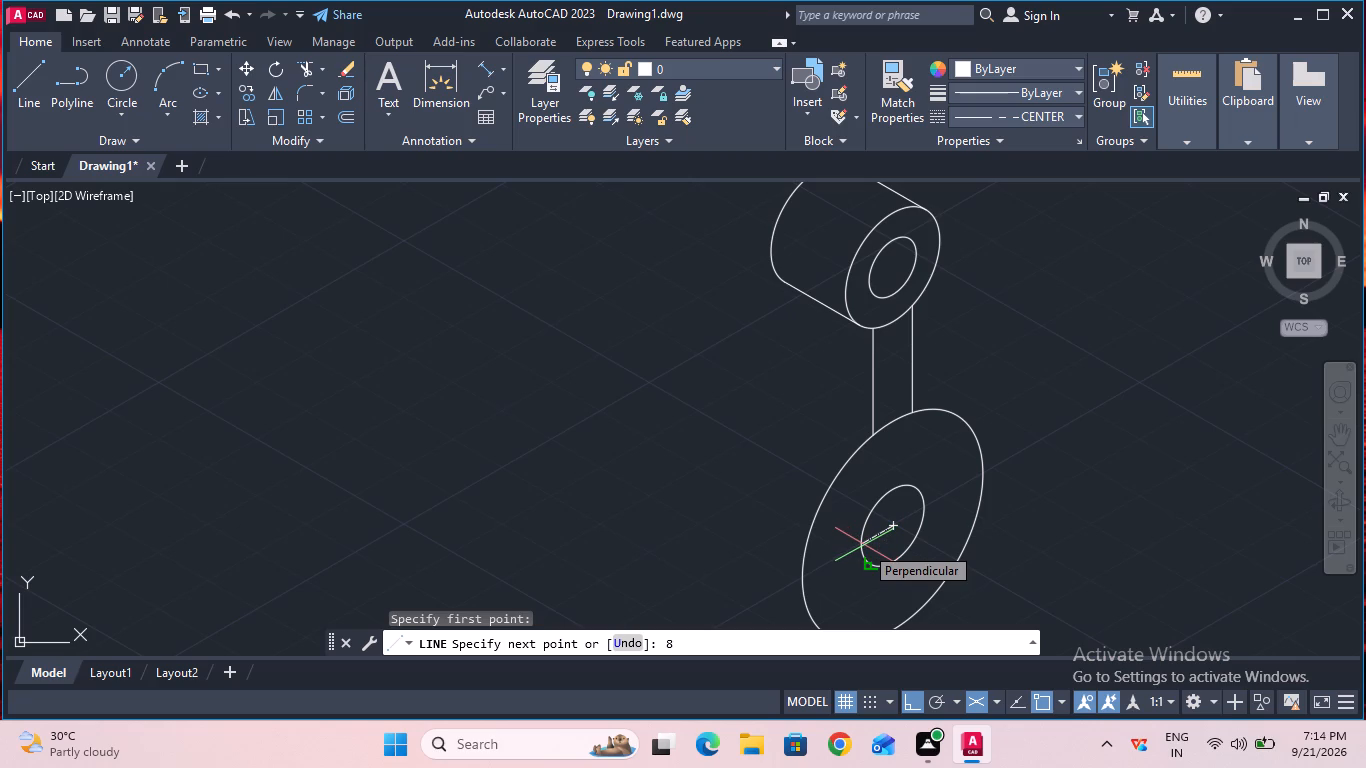
key(Return)
key(Escape)
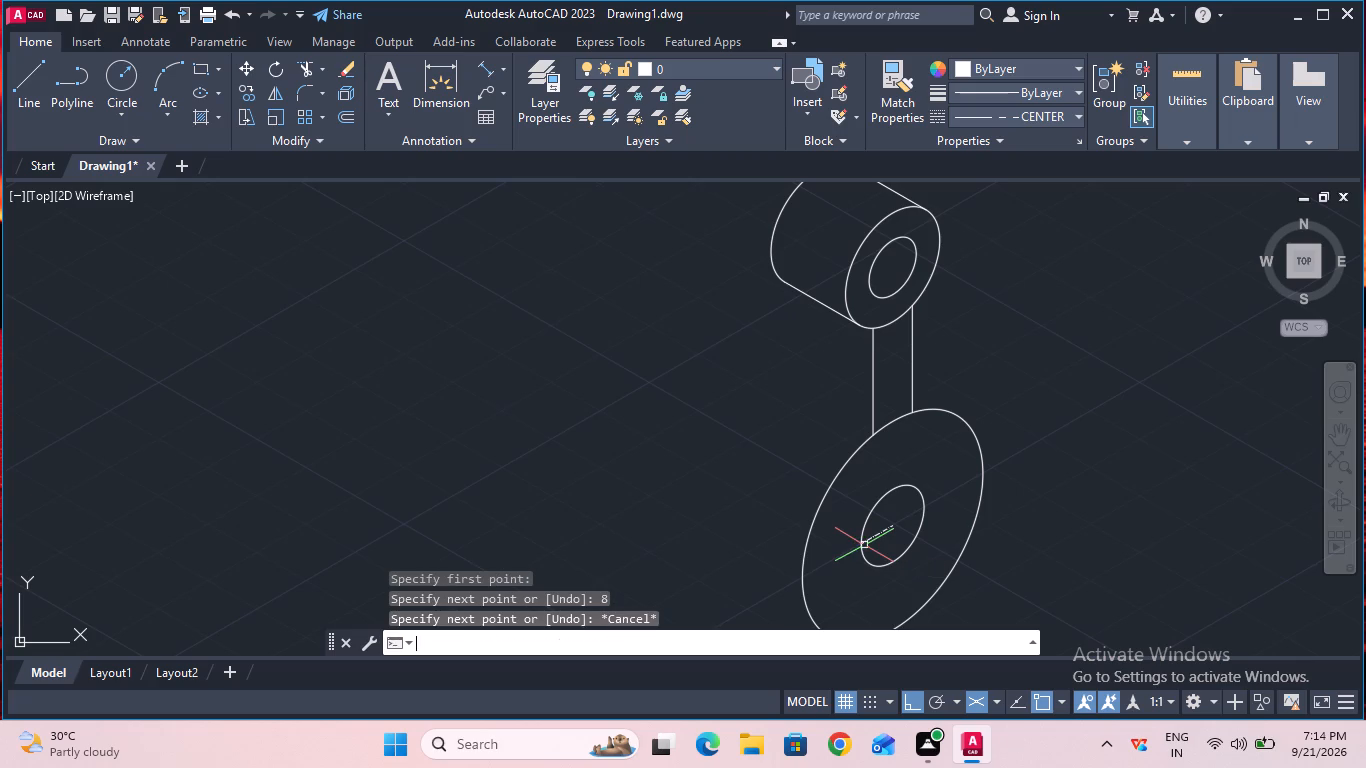
Extend both ends of the center line to the large lower isocircle so it spans the full hub.
click(321, 72)
click(341, 146)
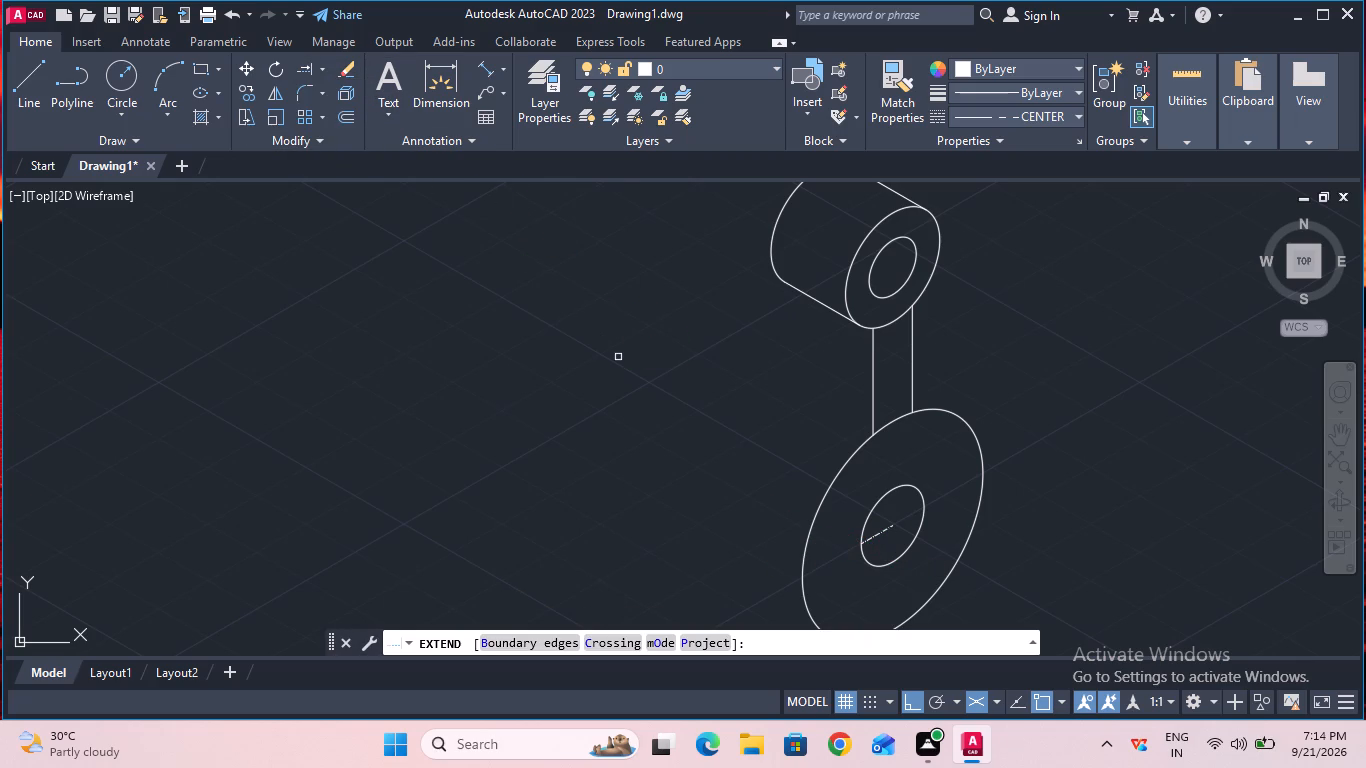
click(873, 537)
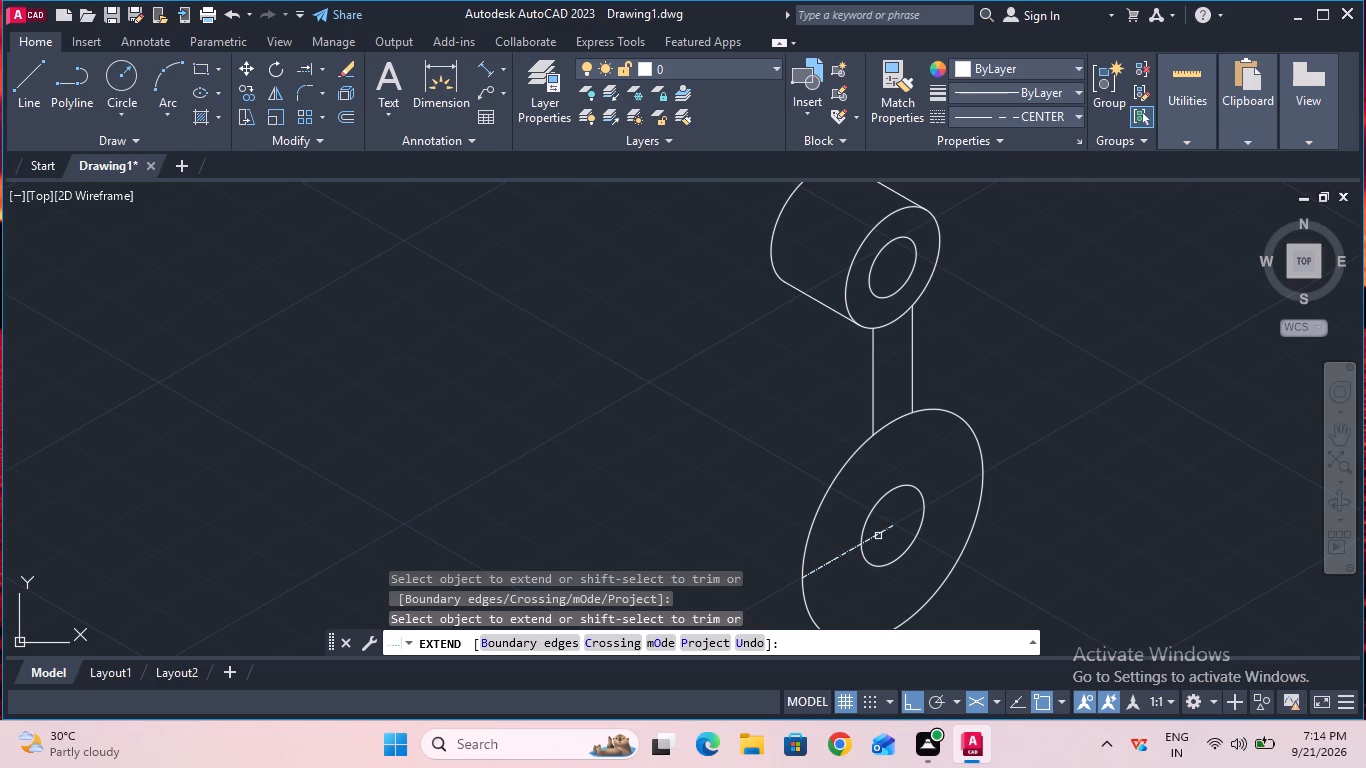
click(890, 526)
click(913, 514)
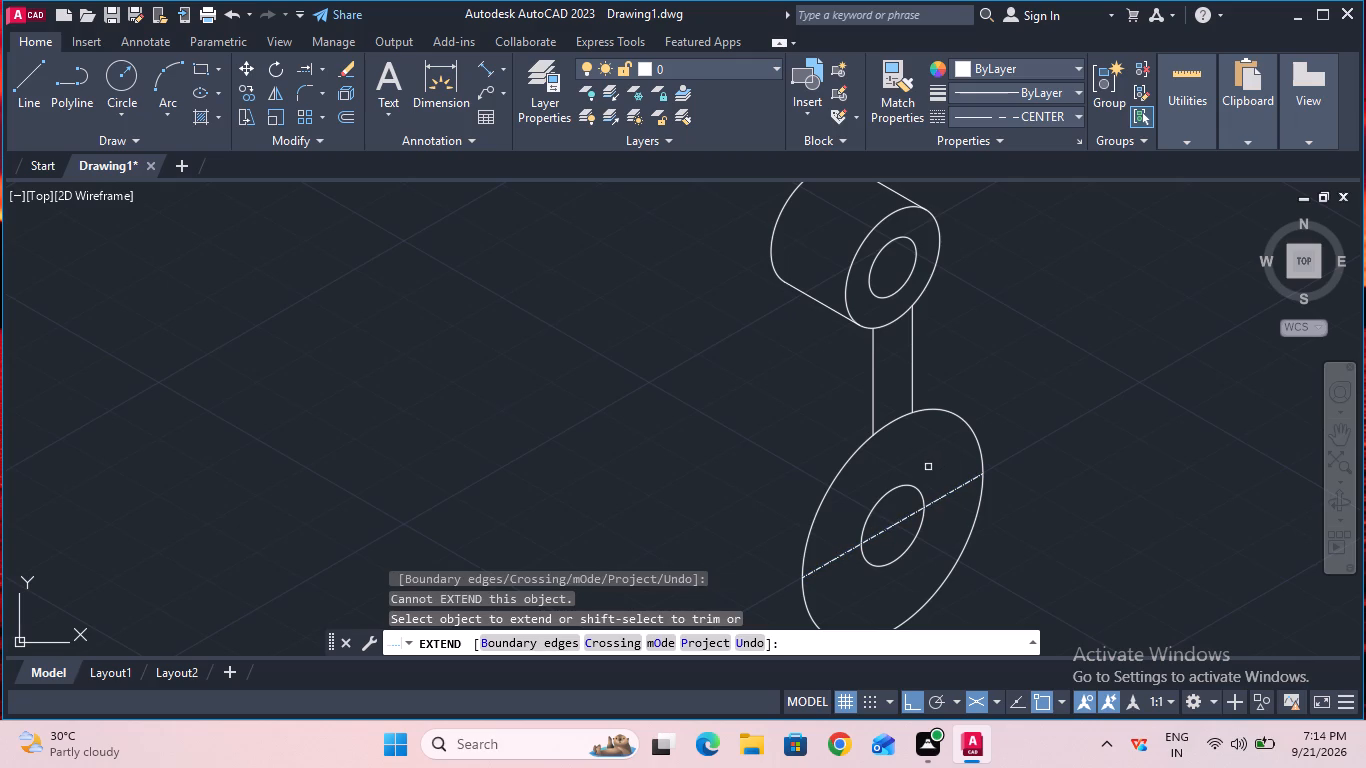
key(Escape)
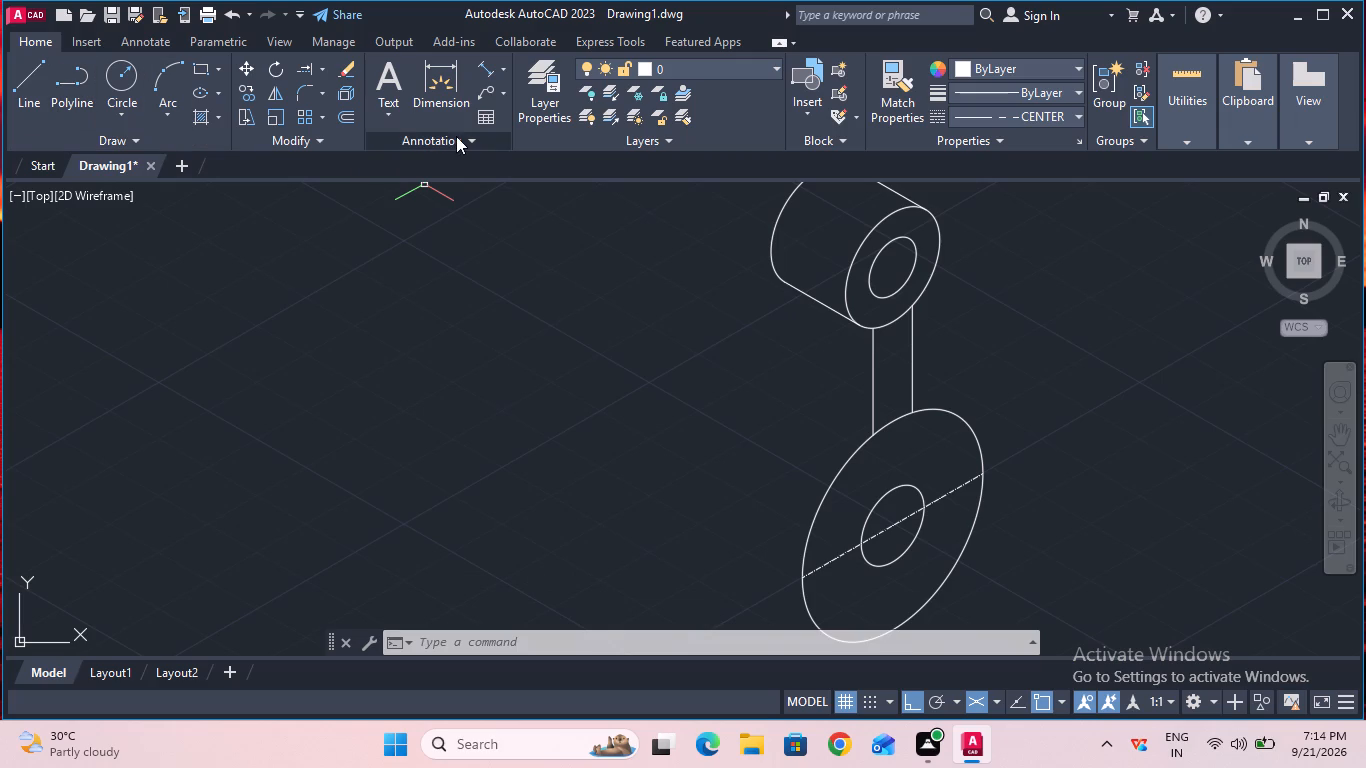
With the linetype set to ByBlock, draw a 27 mm vertical line upward from the center line's left end on the large lower isocircle.
click(1060, 112)
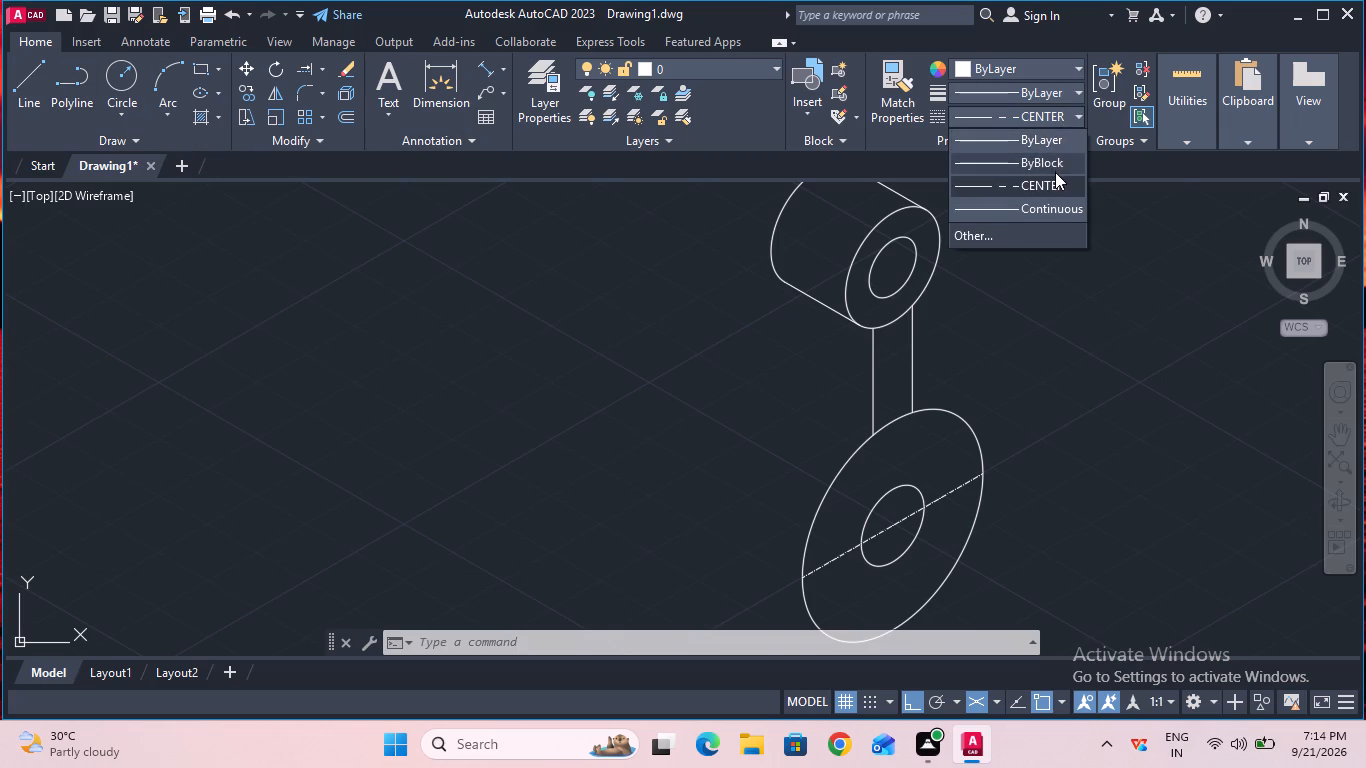
click(1055, 172)
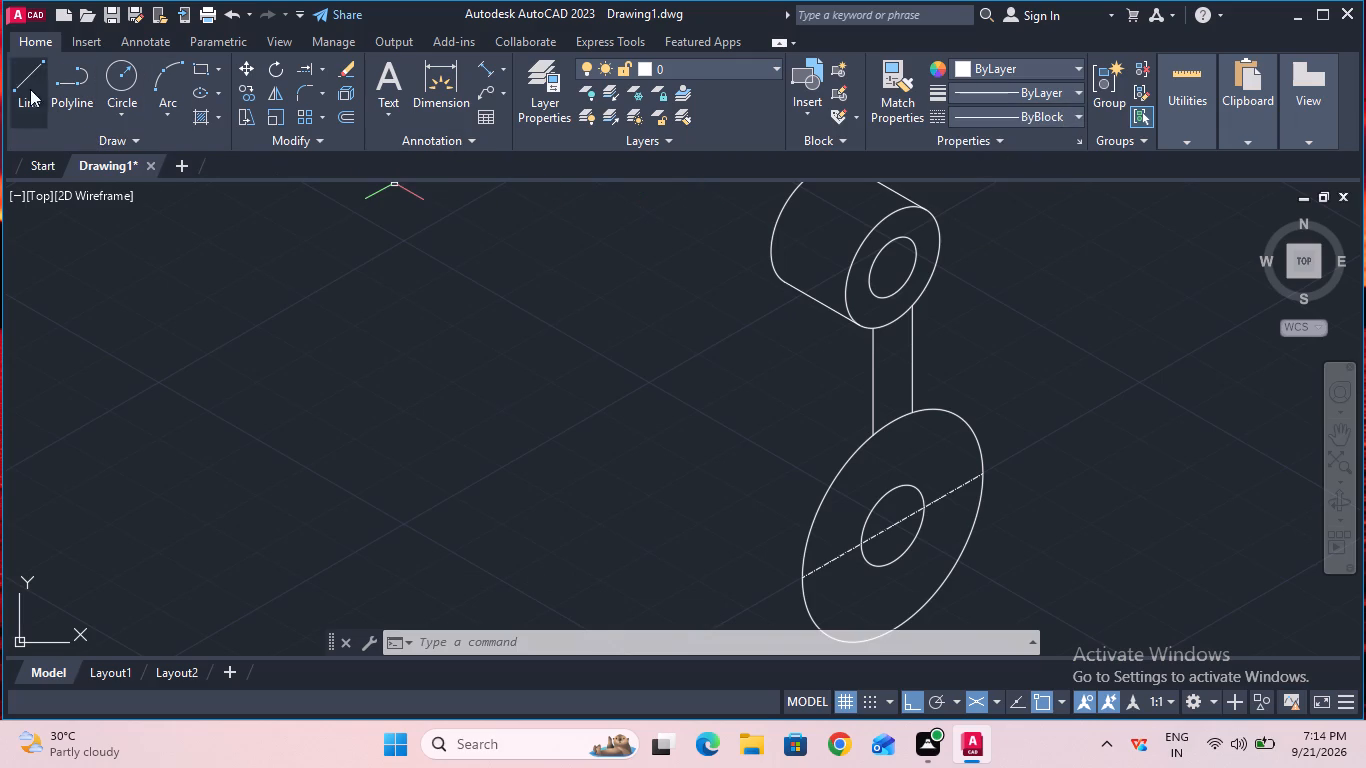
click(15, 80)
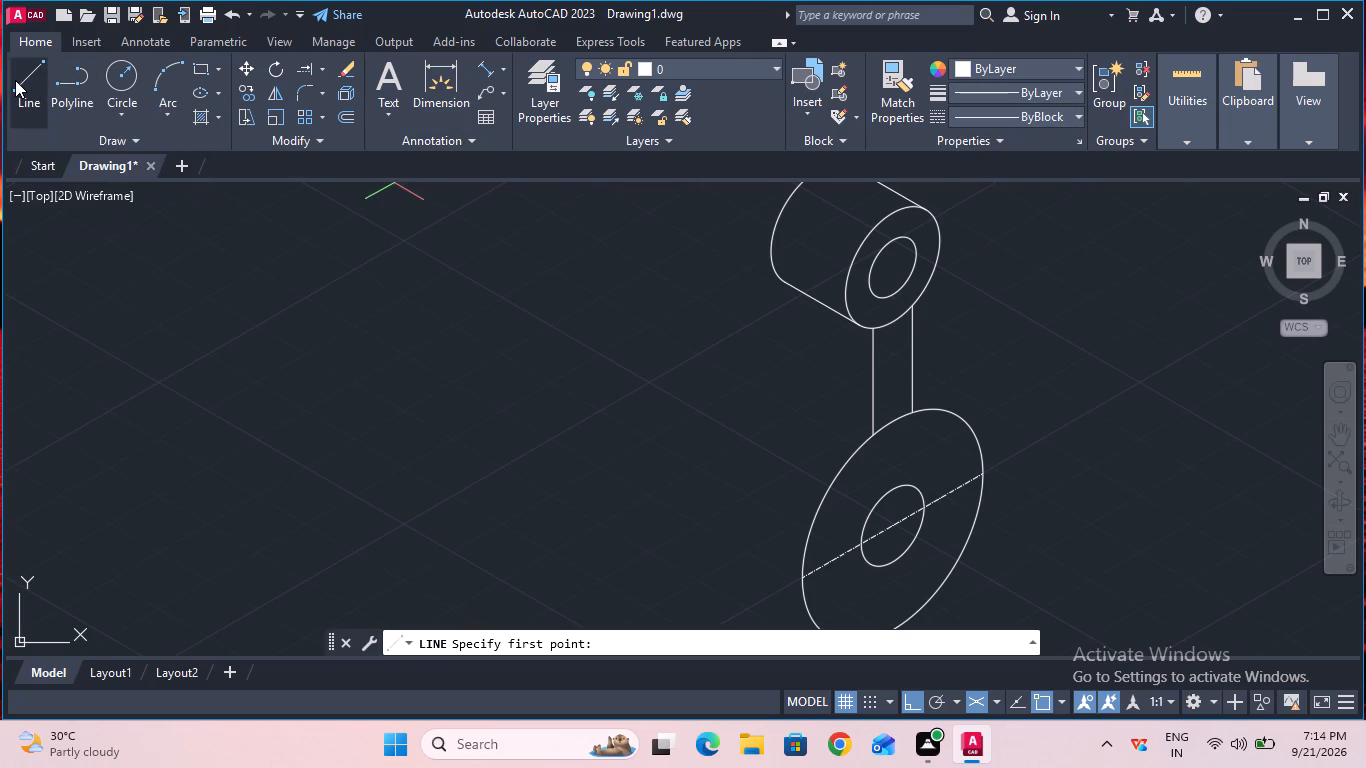
click(797, 578)
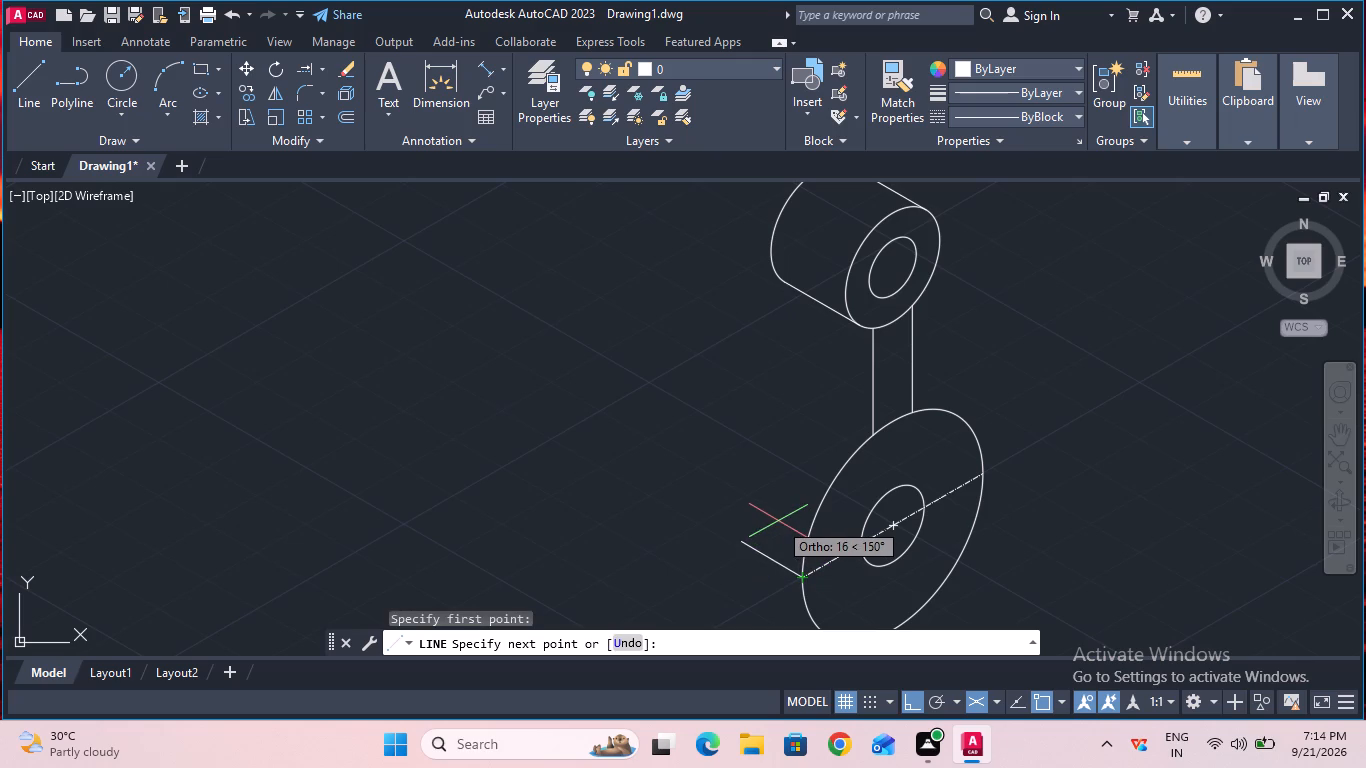
key(F5)
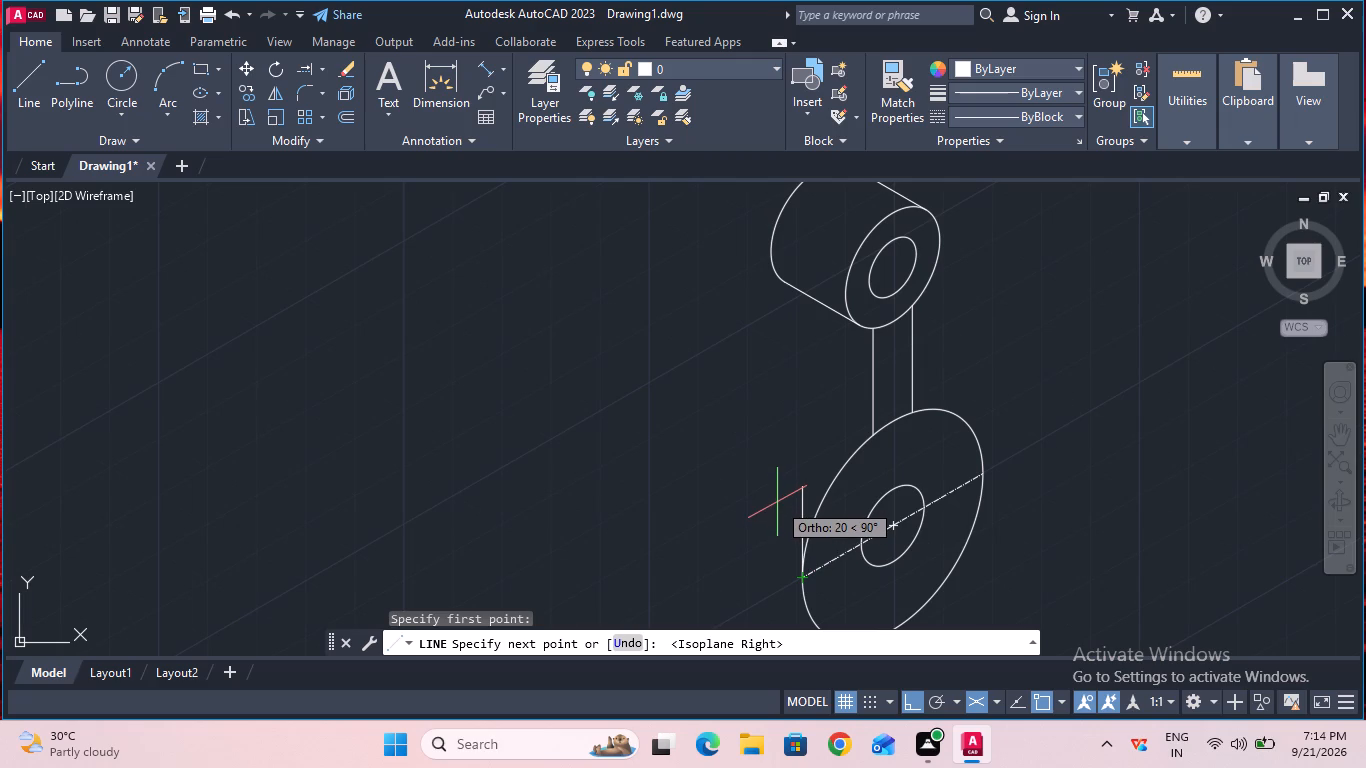
key(2)
key(7)
key(Return)
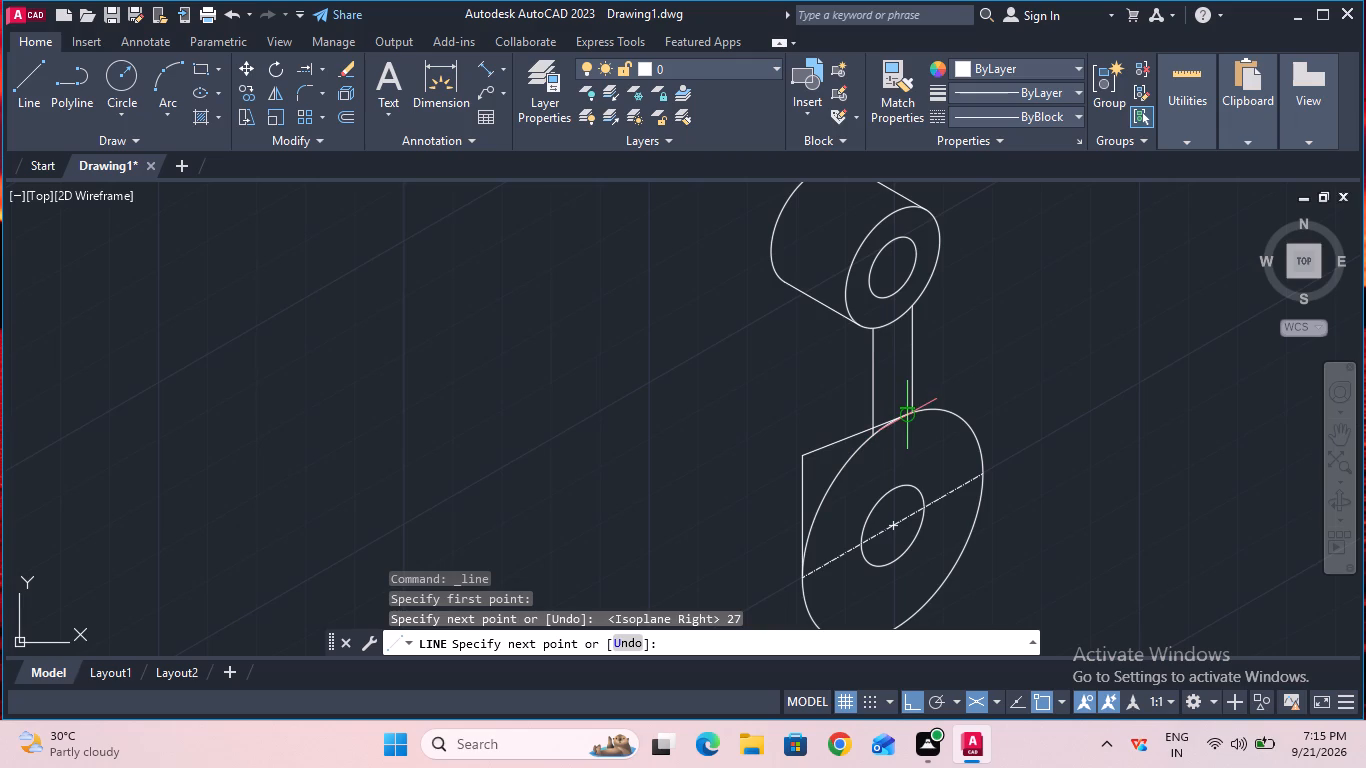
key(Escape)
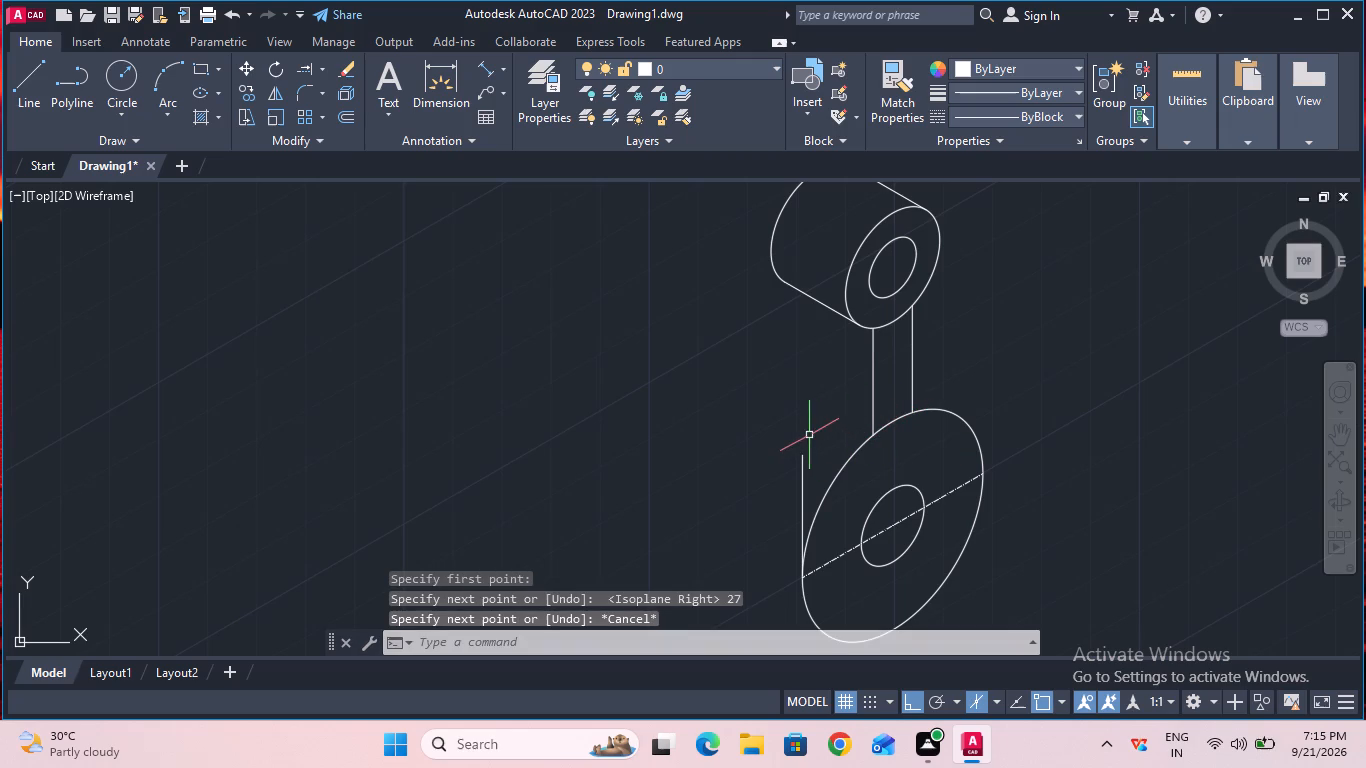
Draw a 27 mm vertical line upward from the center line's right end on the large lower isocircle.
click(23, 90)
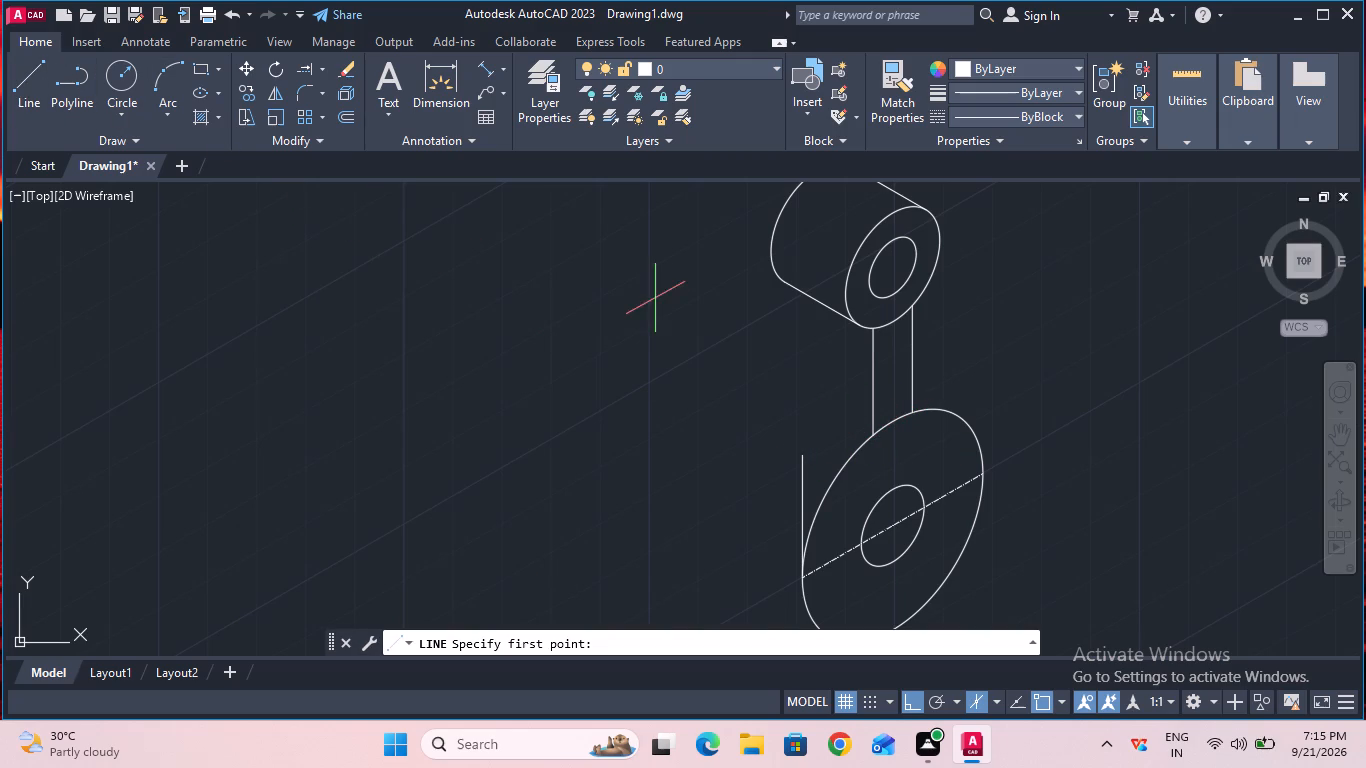
click(985, 473)
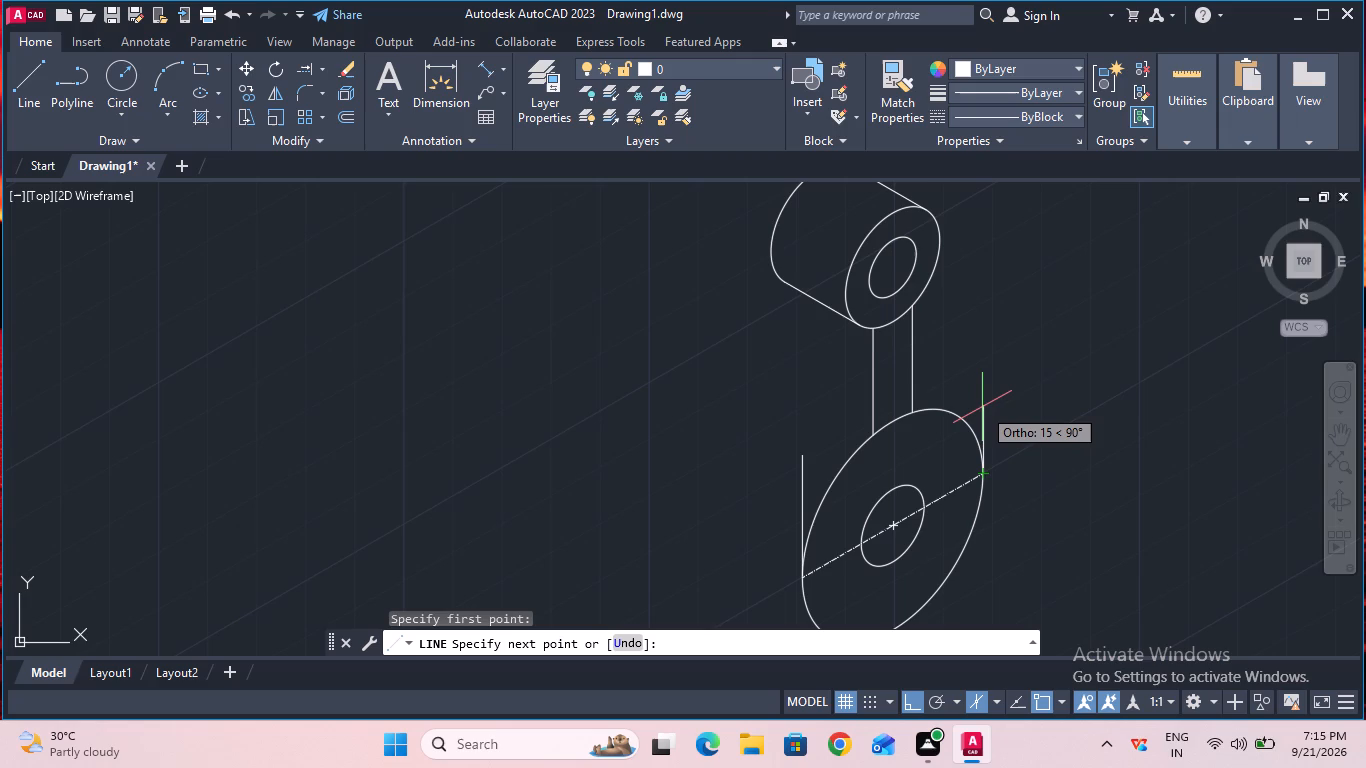
key(2)
key(7)
key(Return)
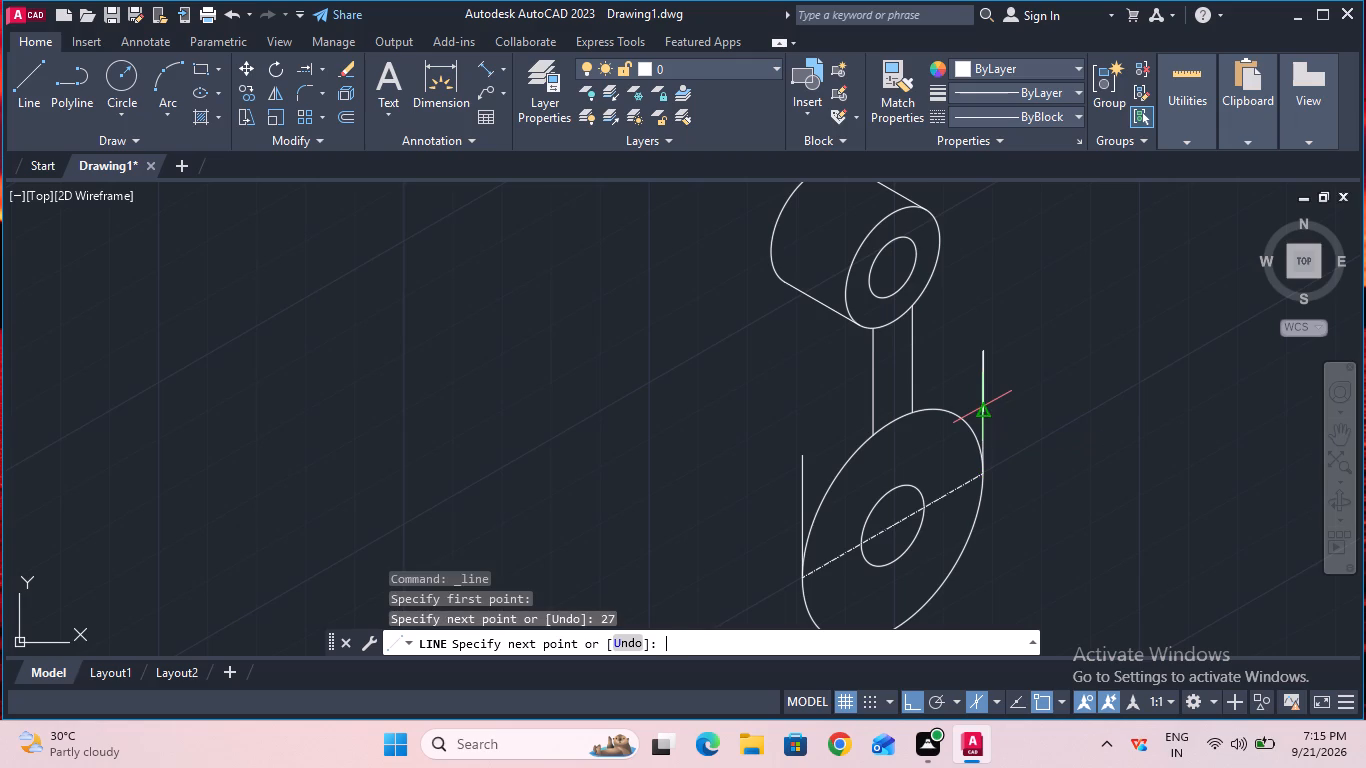
key(Escape)
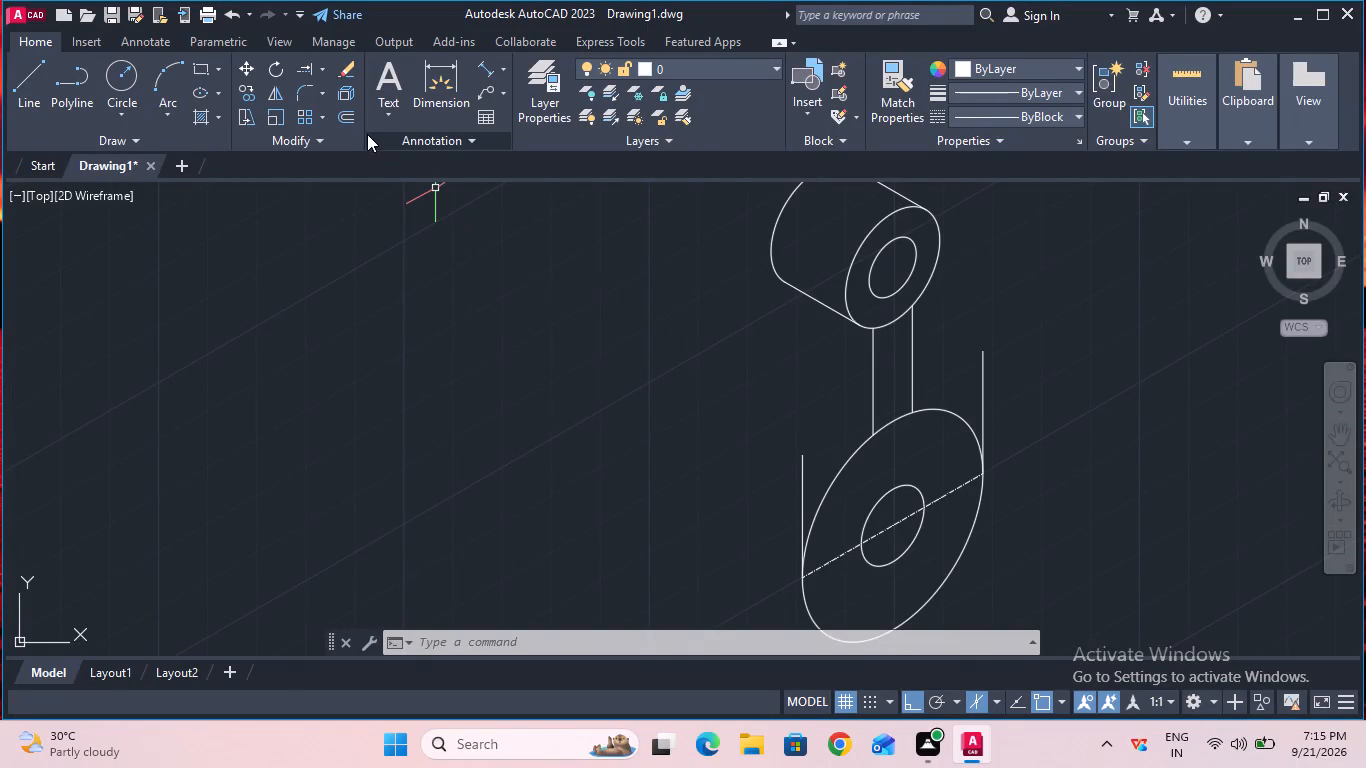
Copy the large lower isocircle and the left vertical line 10 mm up and to the left along the 150° isometric axis.
click(253, 88)
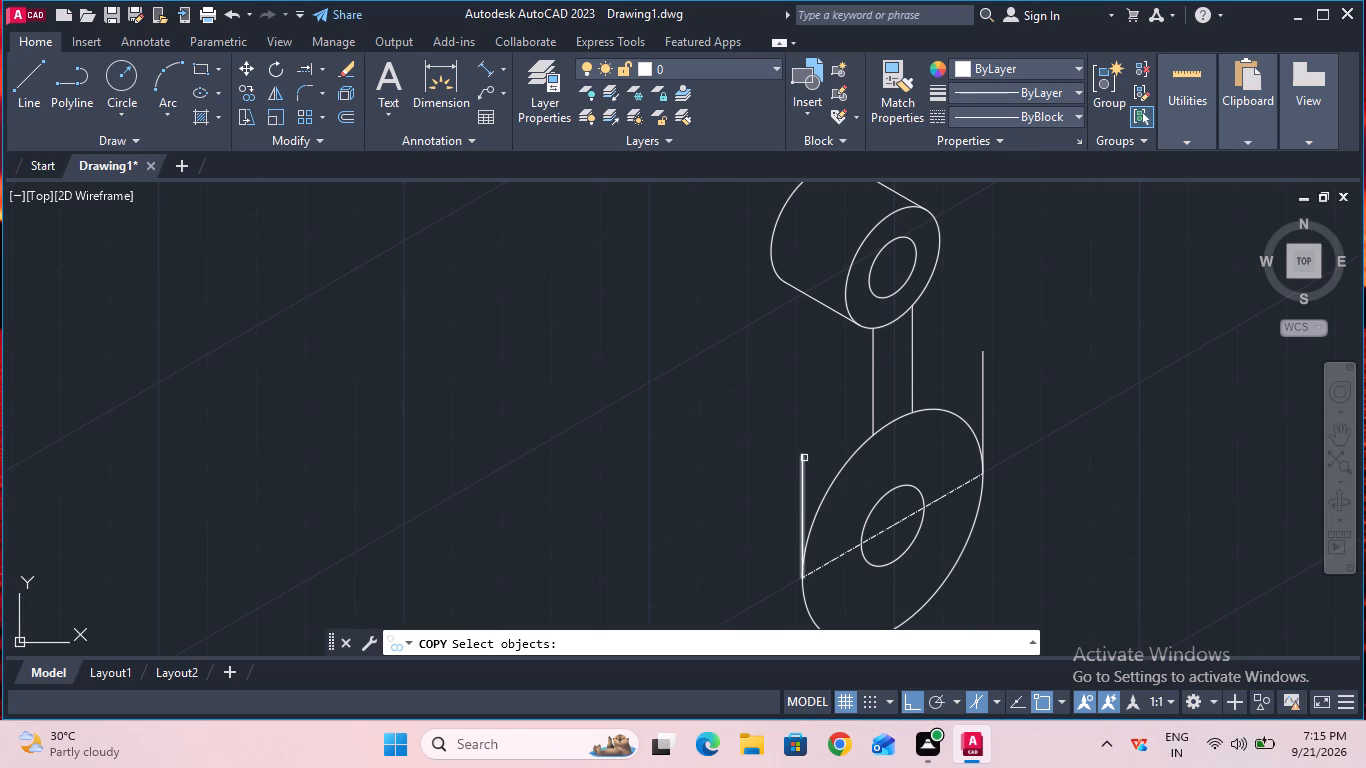
ctrl+scroll(804, 458, up, 4)
ctrl+scroll(804, 458, down, 5)
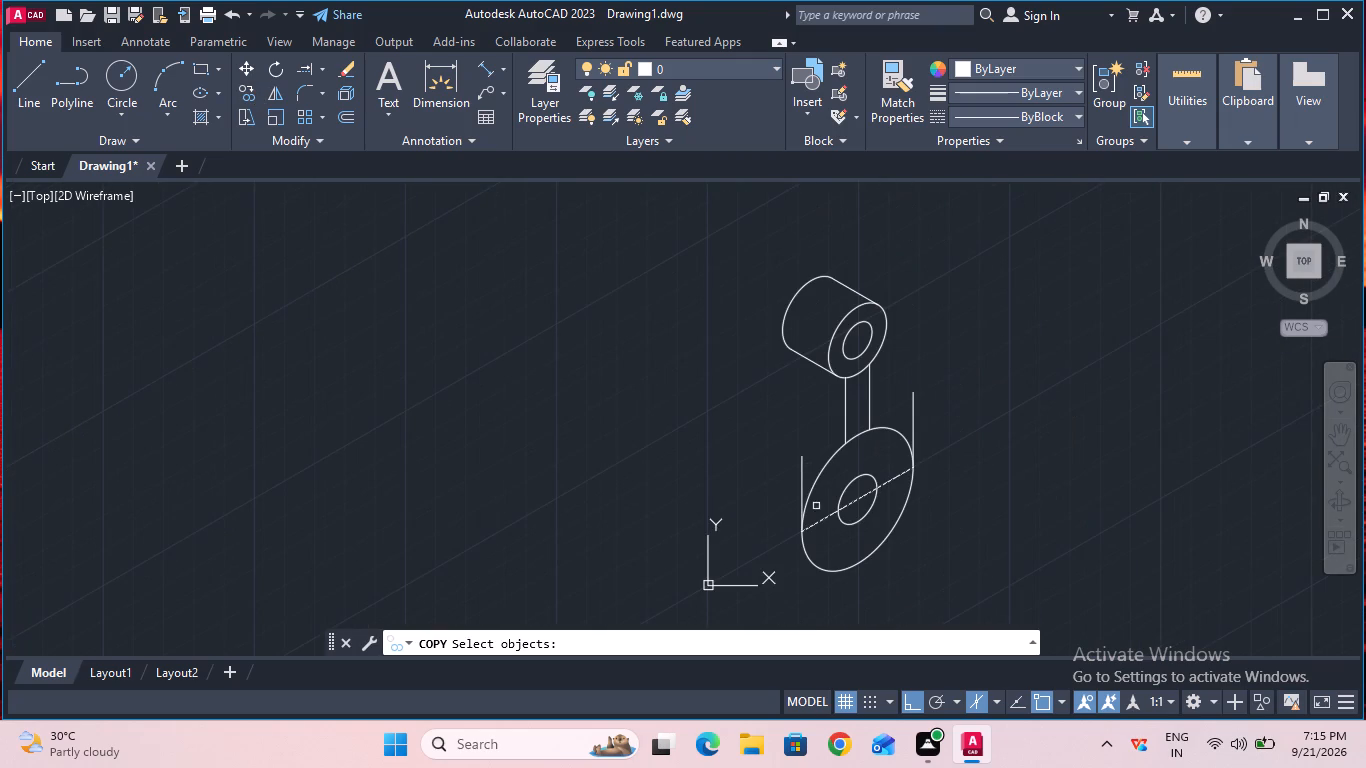
click(805, 547)
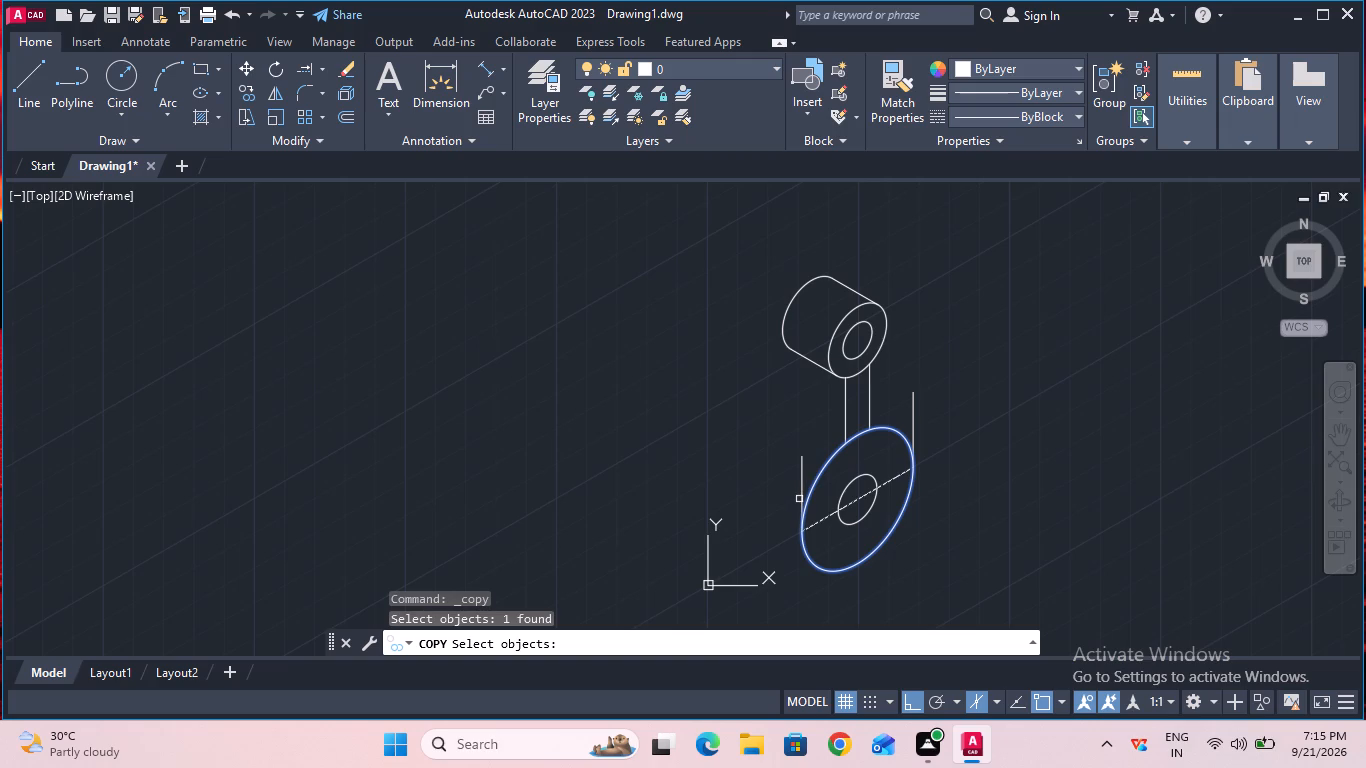
shift+click(802, 492)
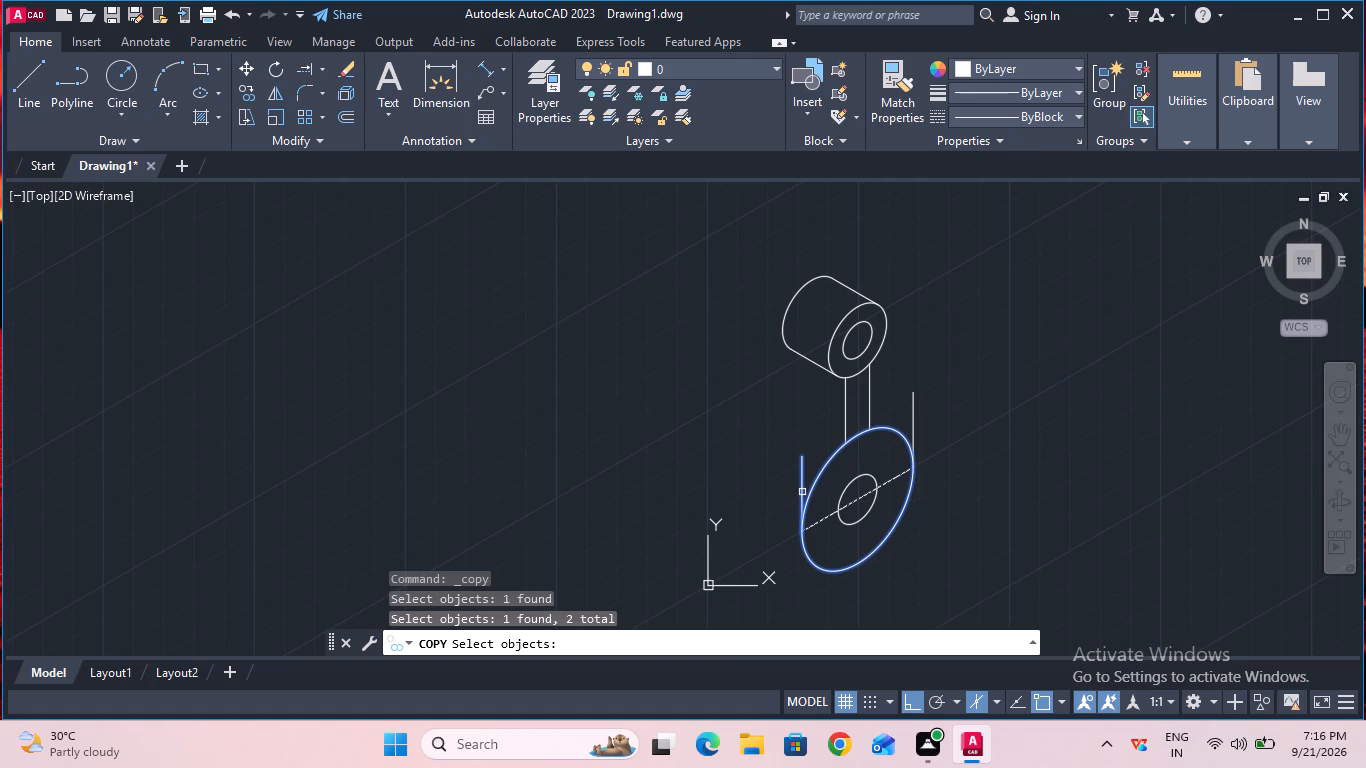
key(Return)
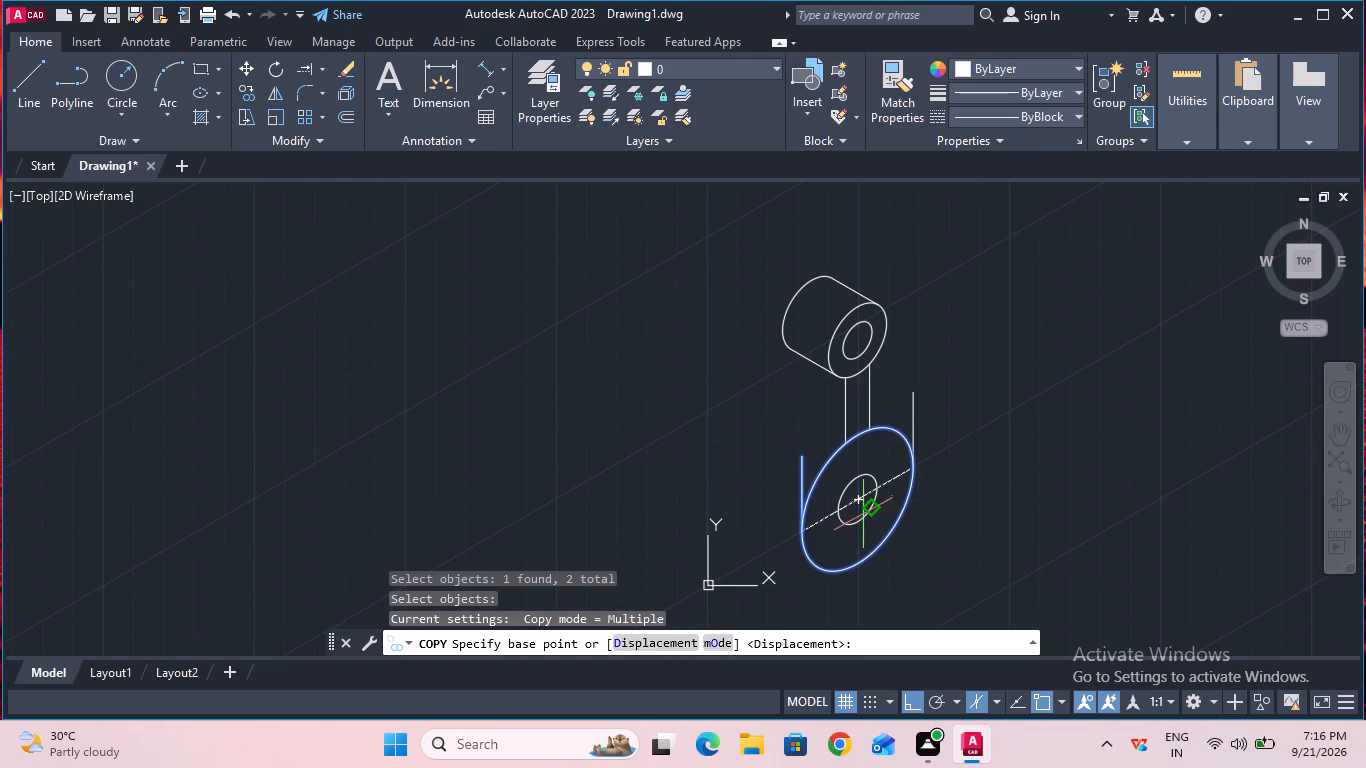
click(858, 507)
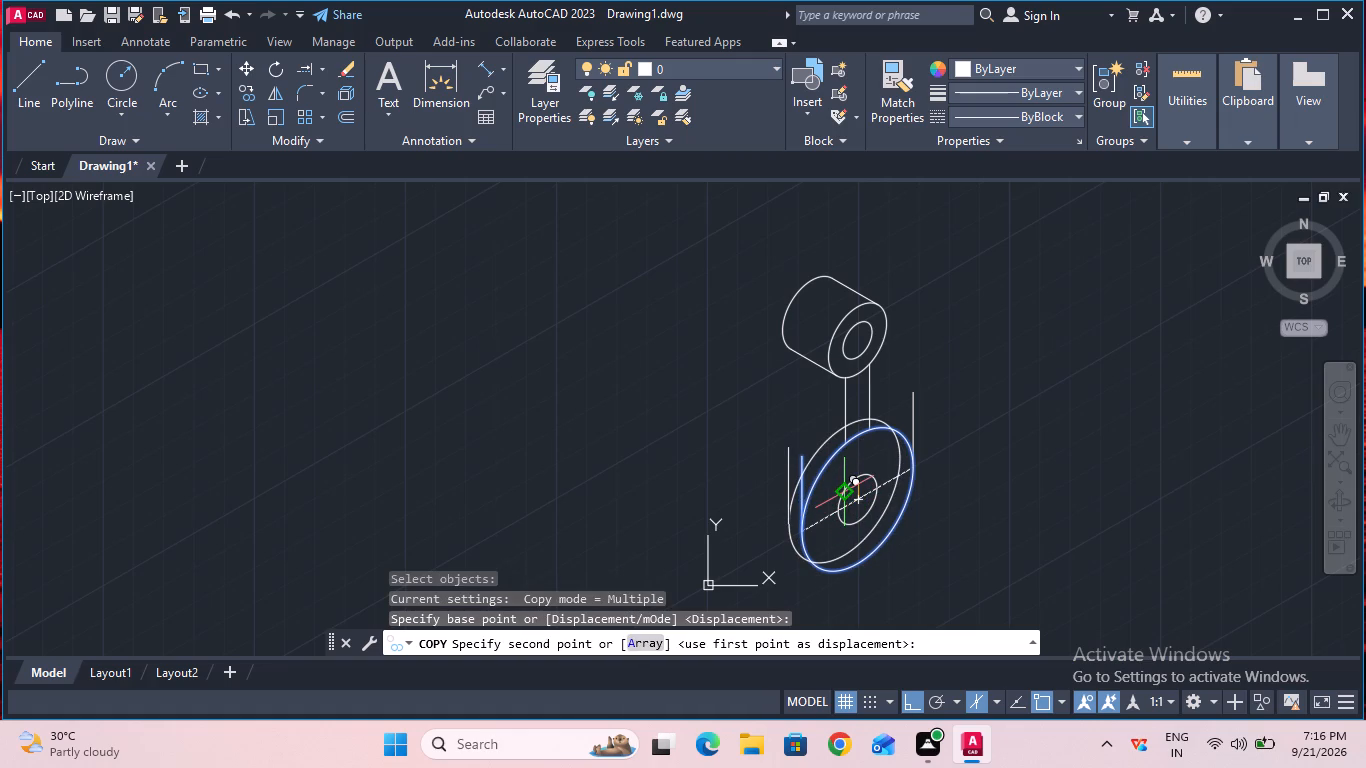
key(F5)
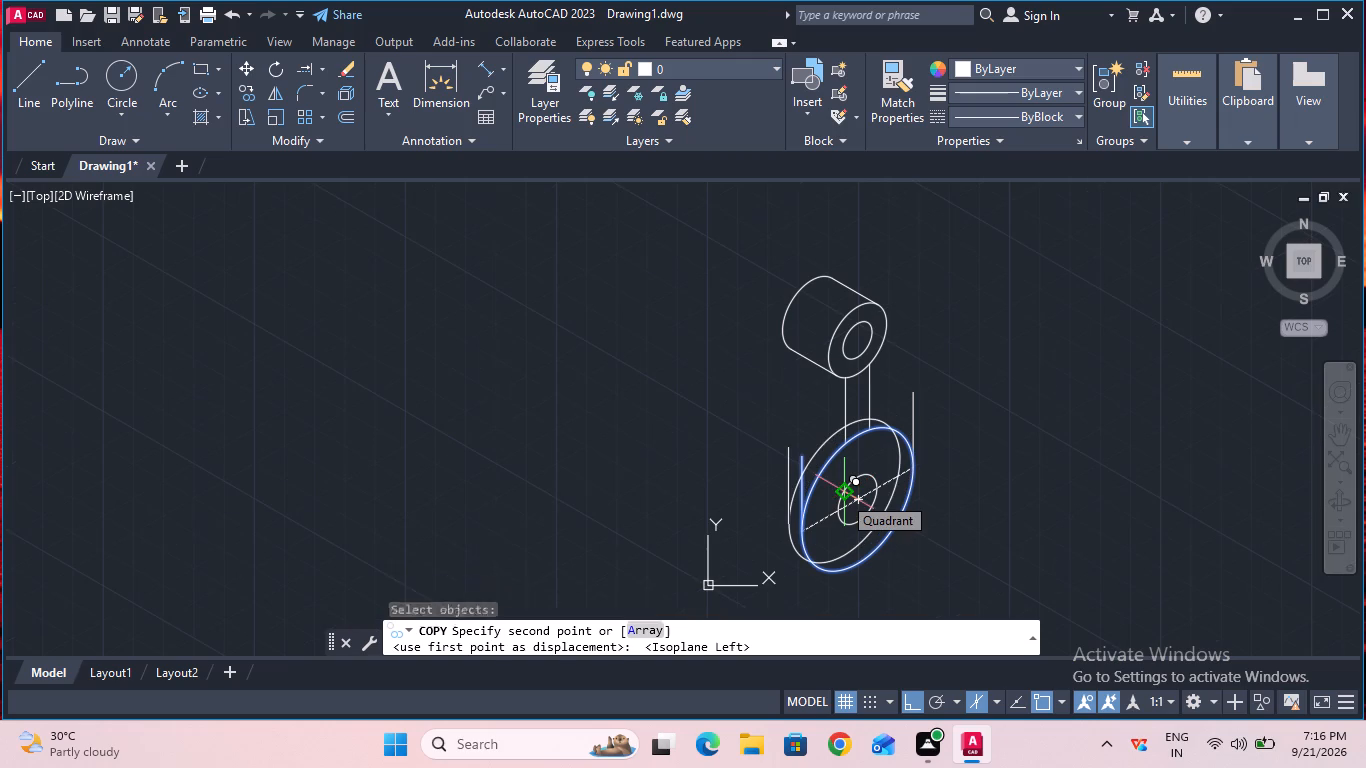
text(10)
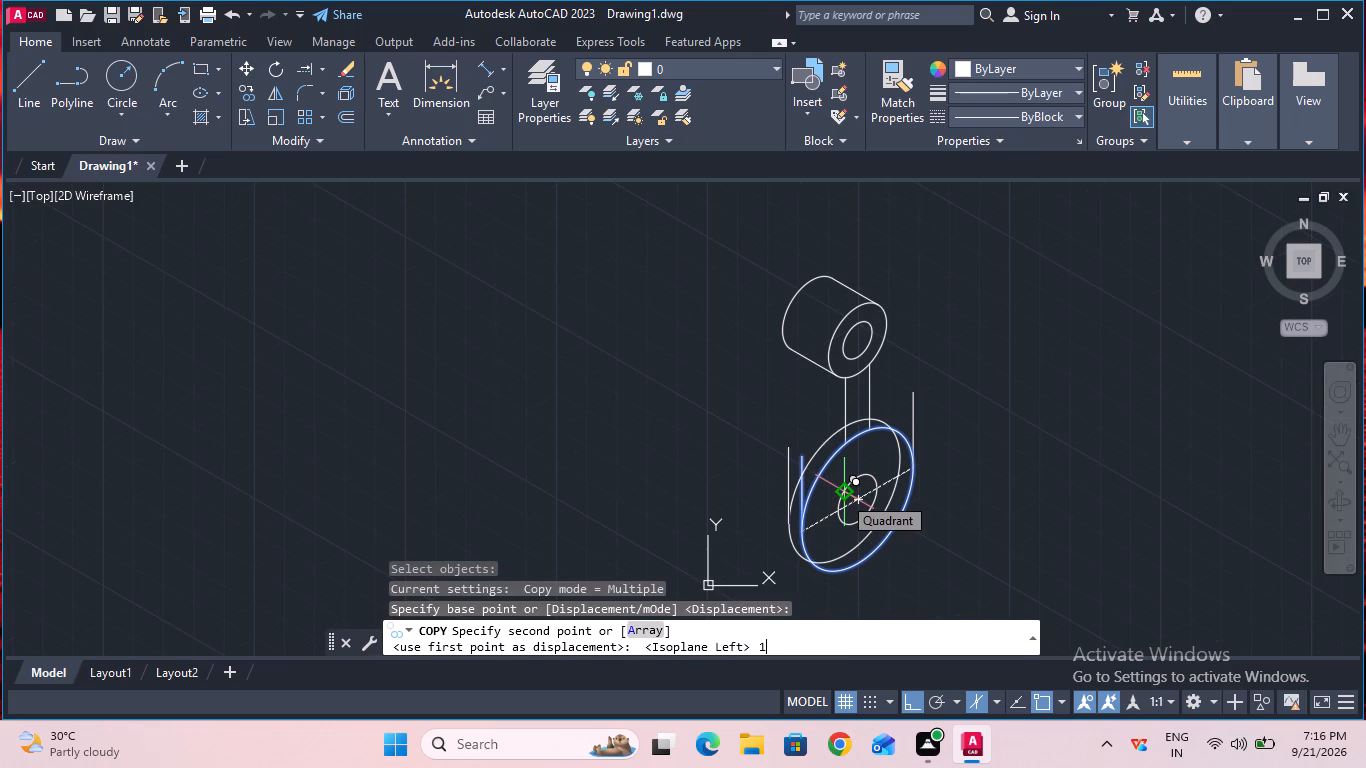
key(Return)
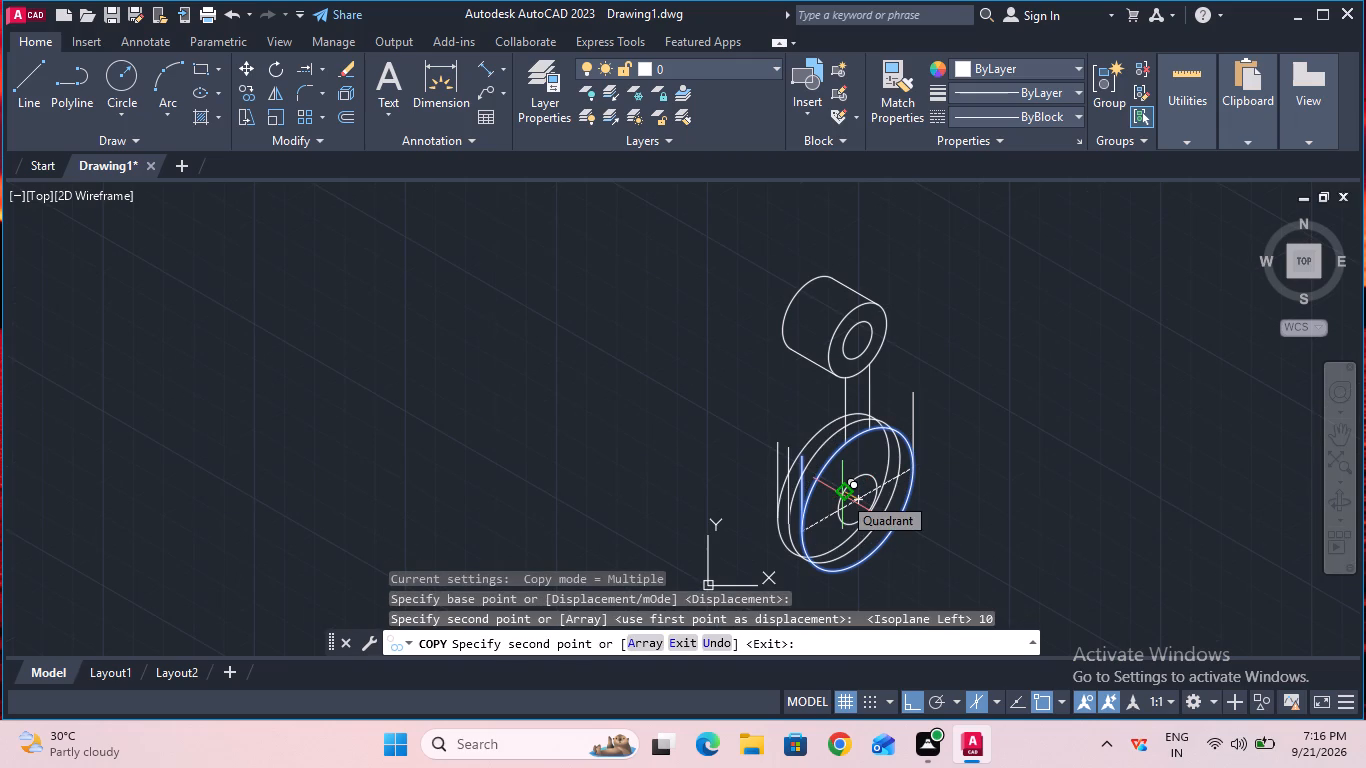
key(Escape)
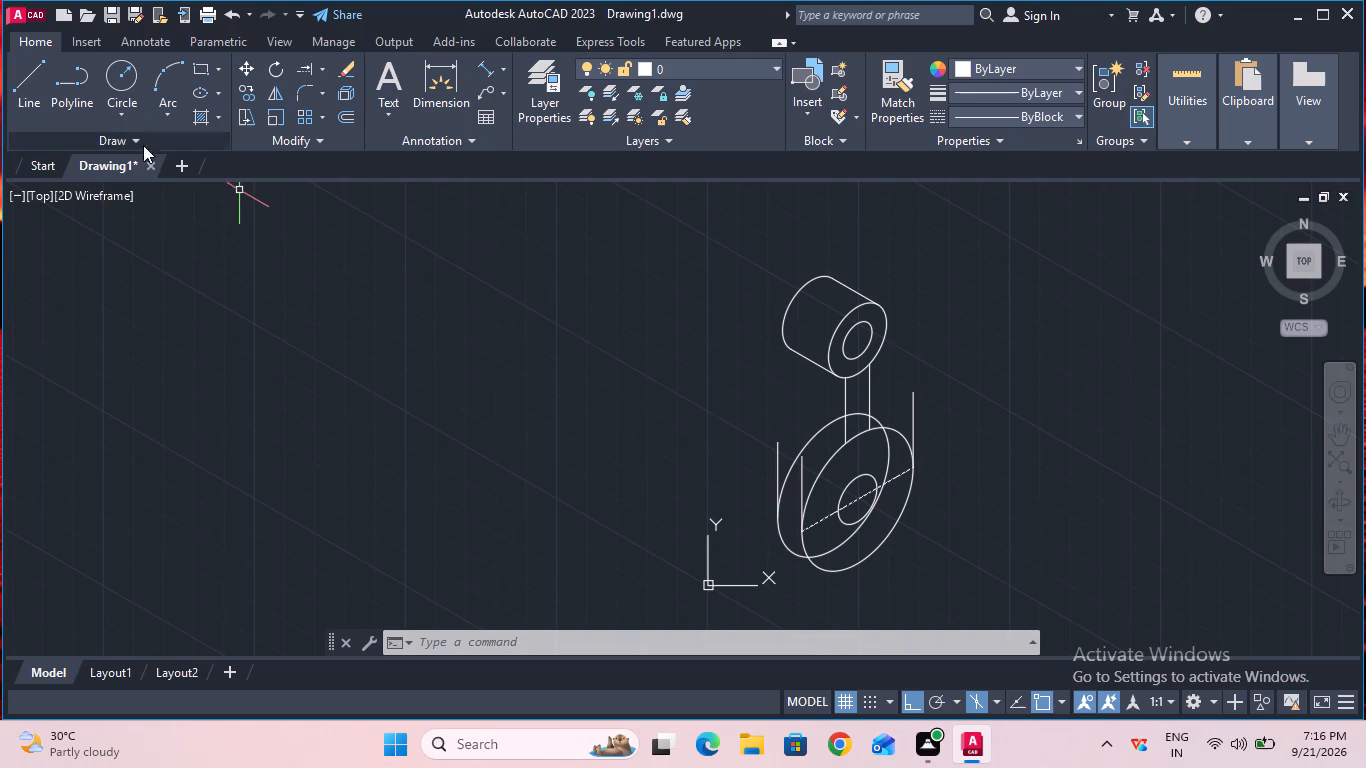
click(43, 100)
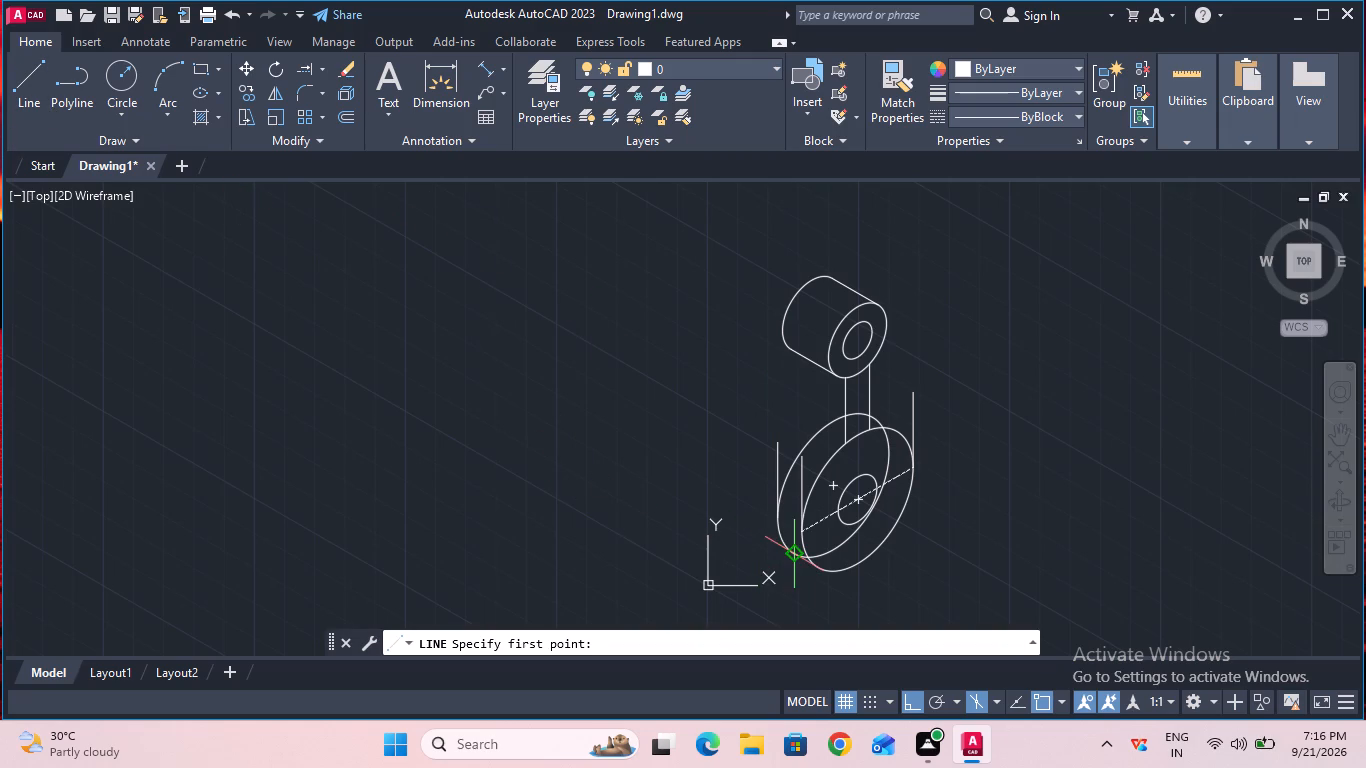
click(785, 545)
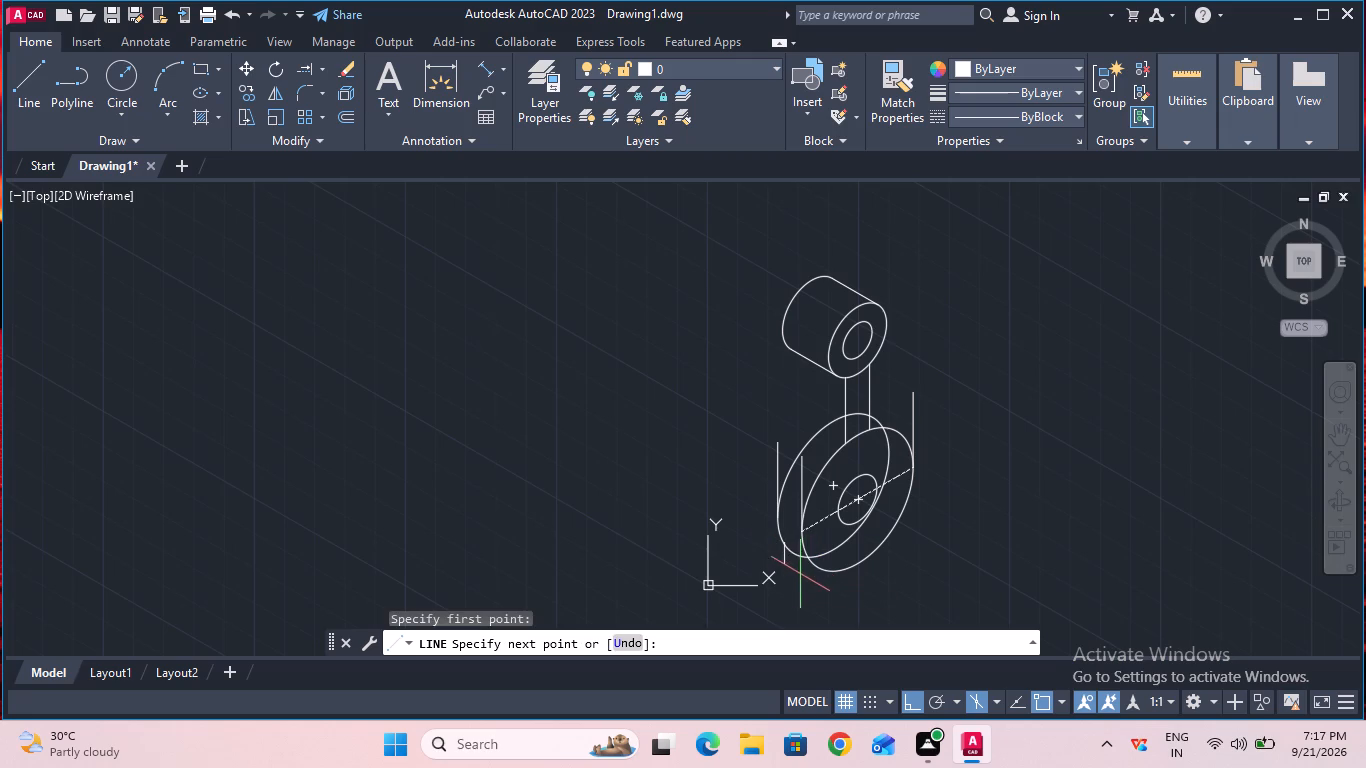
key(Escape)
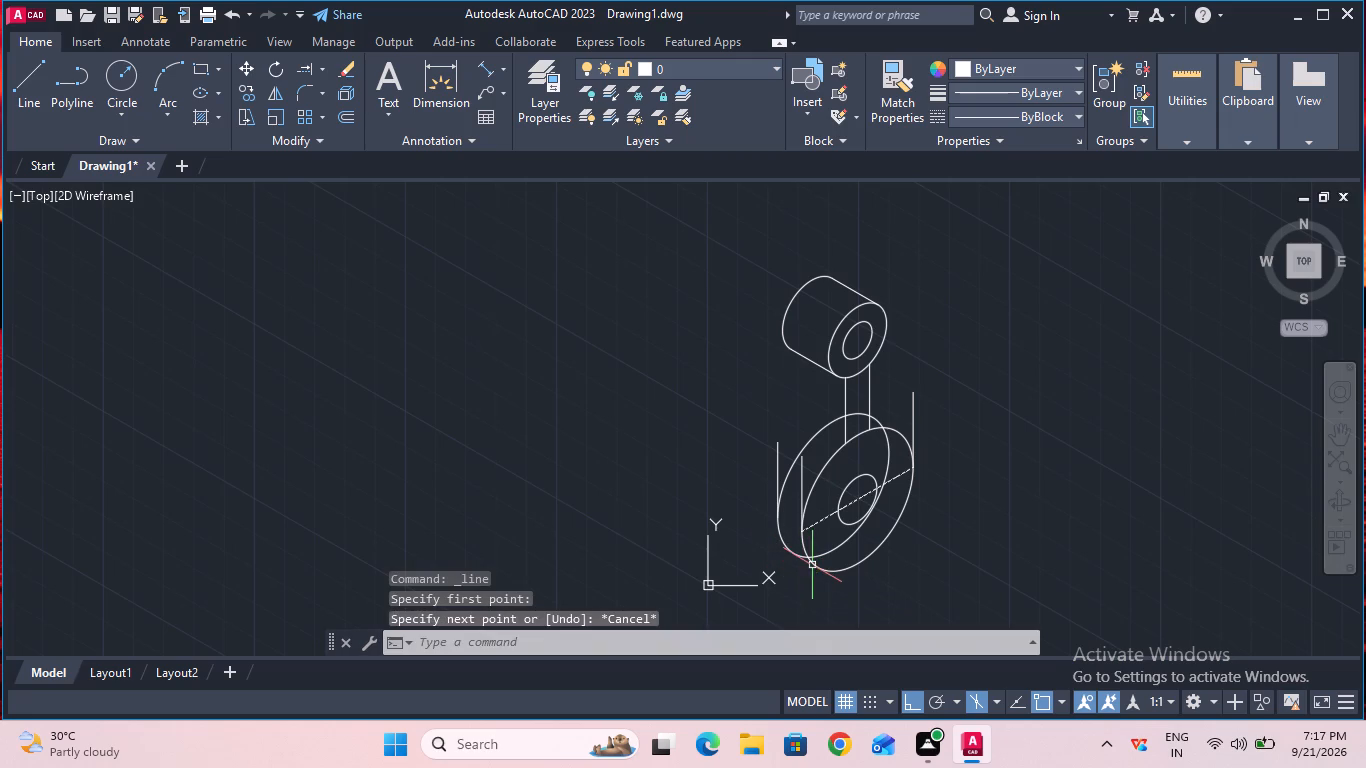
Draw a line joining the lower-left quadrants of the rear and front large lower isocircles to form the hub's bottom edge.
click(43, 77)
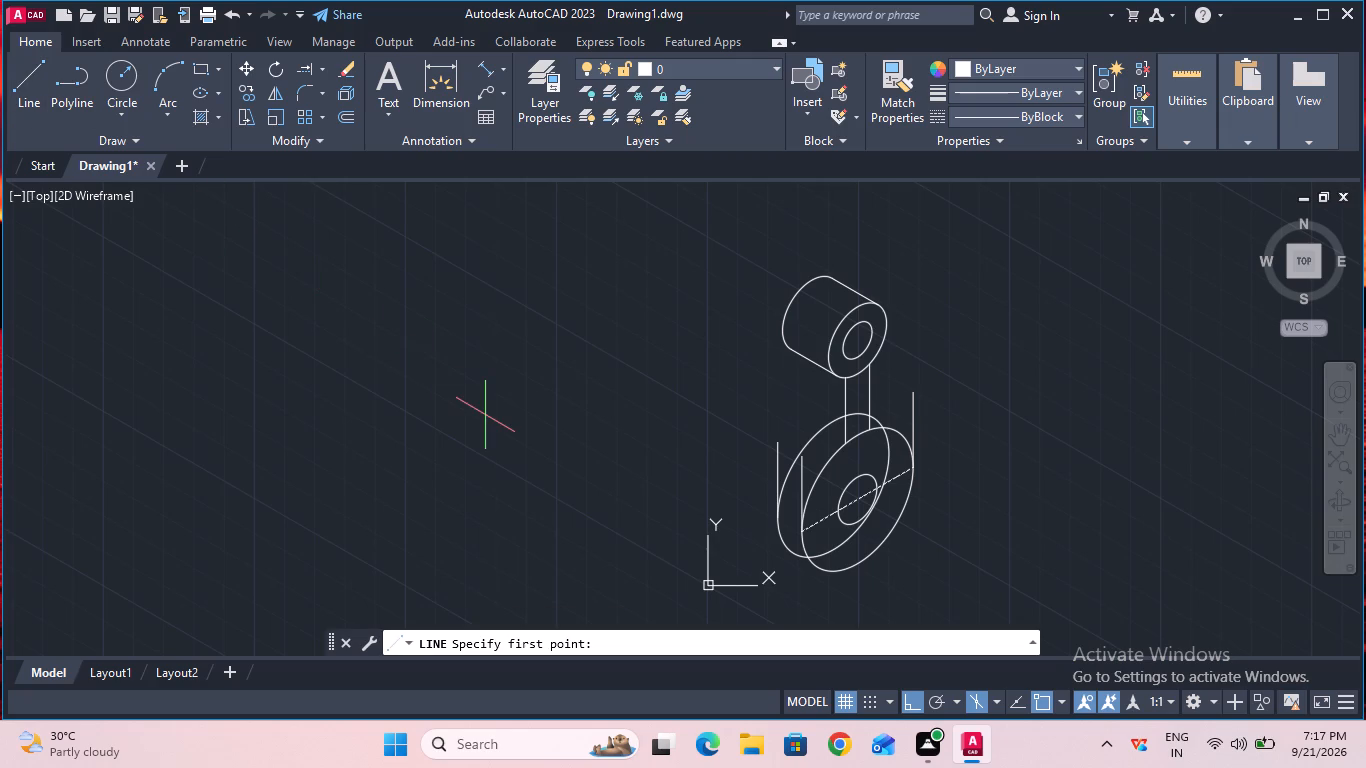
click(793, 556)
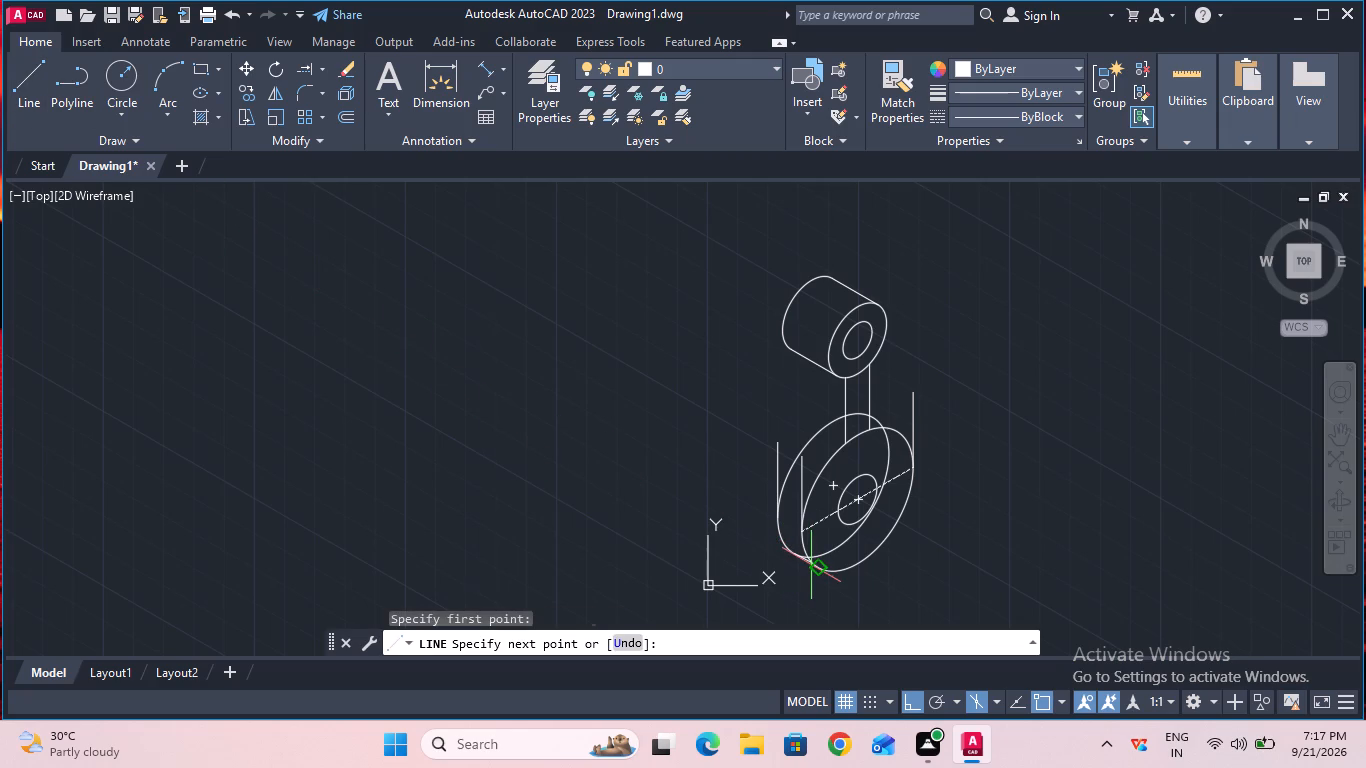
click(811, 565)
key(Escape)
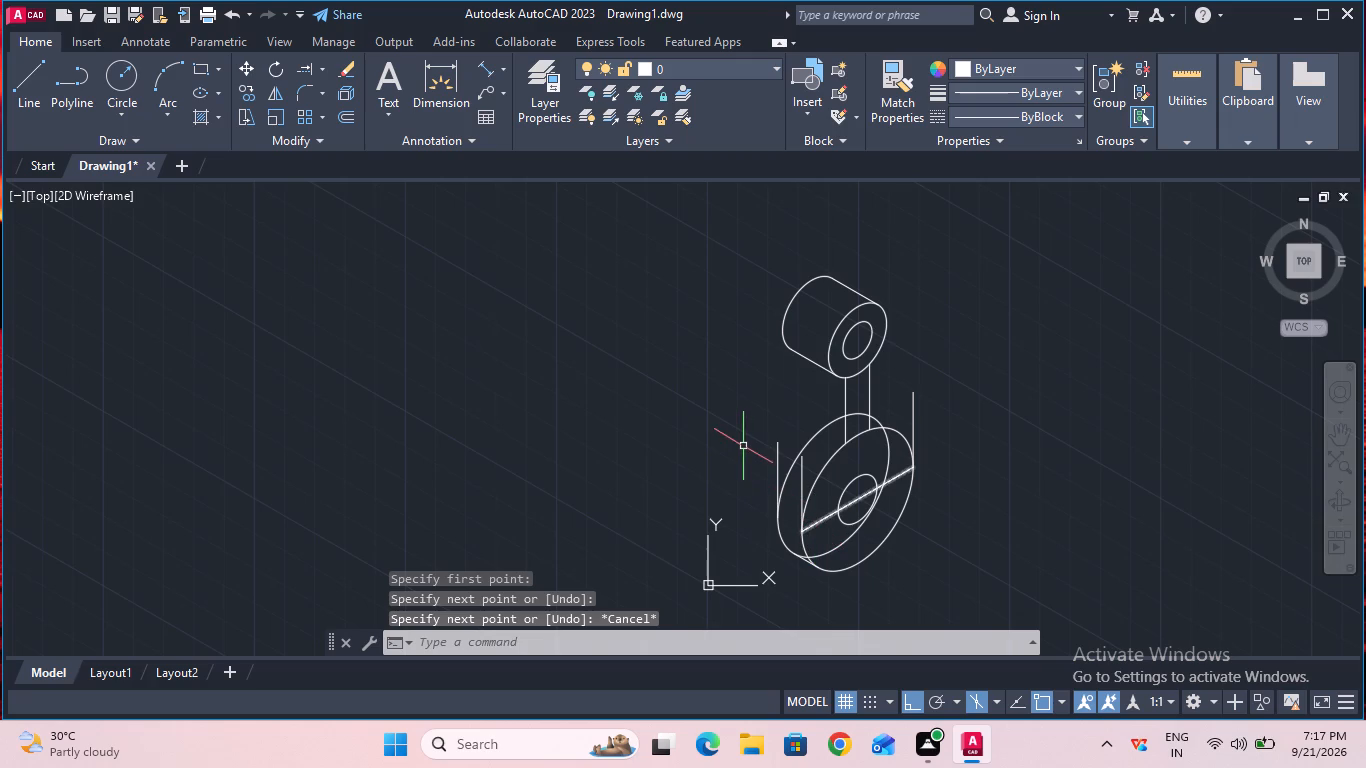
Trim away the hidden portions of the rear large isocircle below the hub edge line and inside the front large isocircle.
click(320, 64)
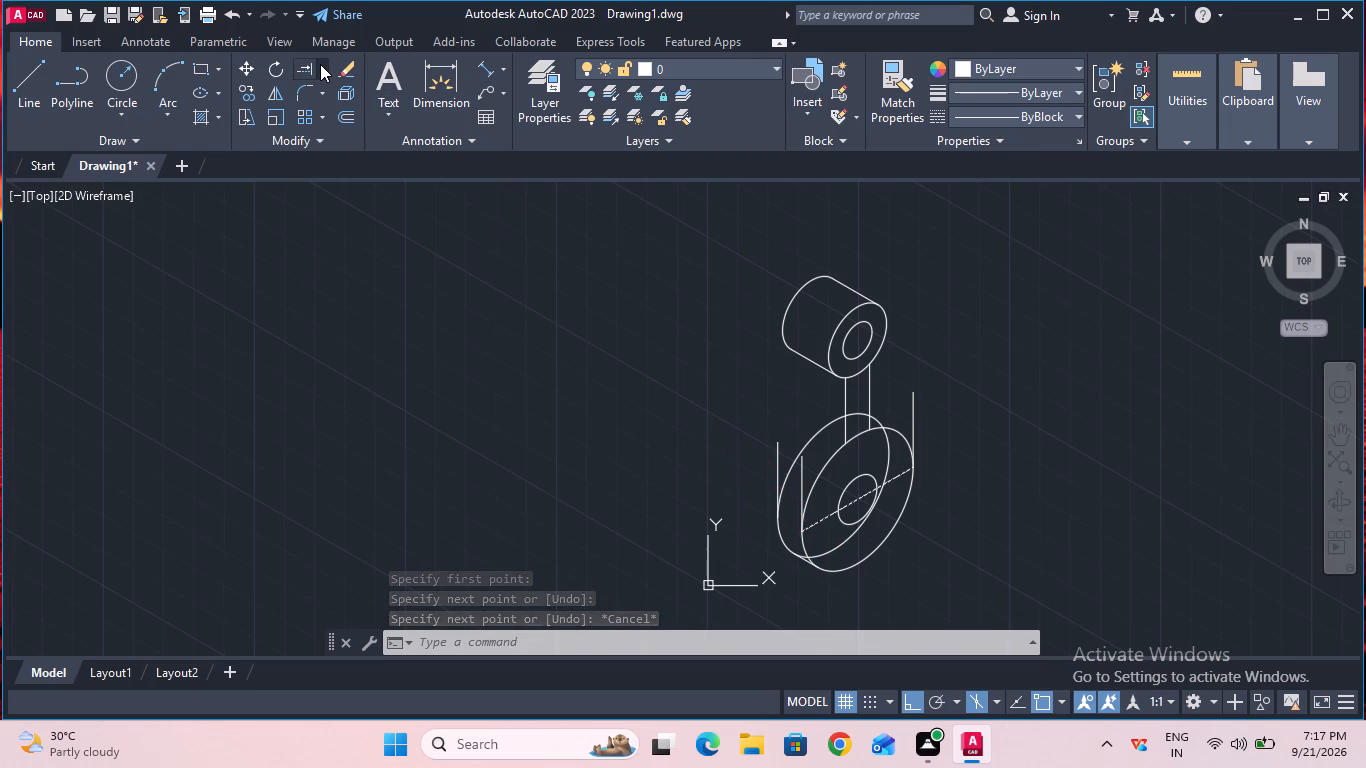
click(334, 88)
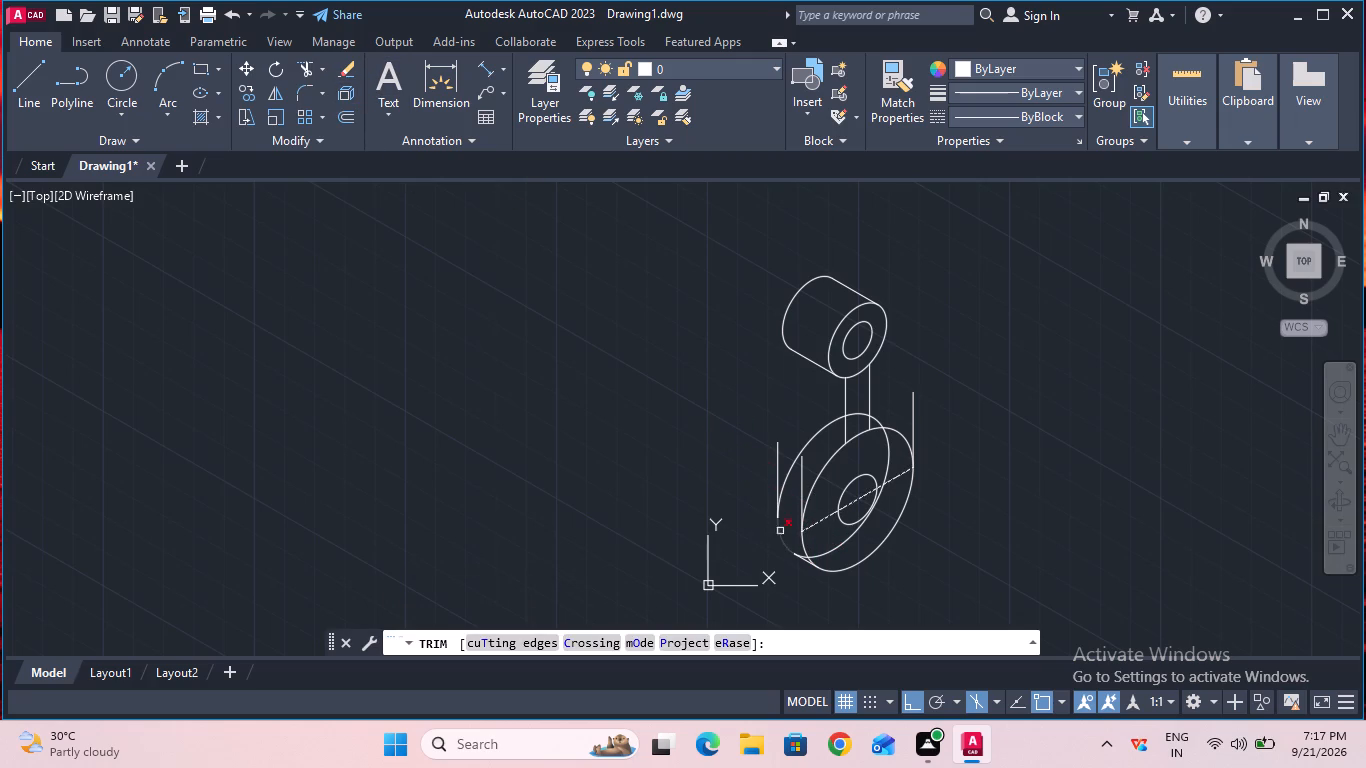
ctrl+scroll(791, 534, up, 2)
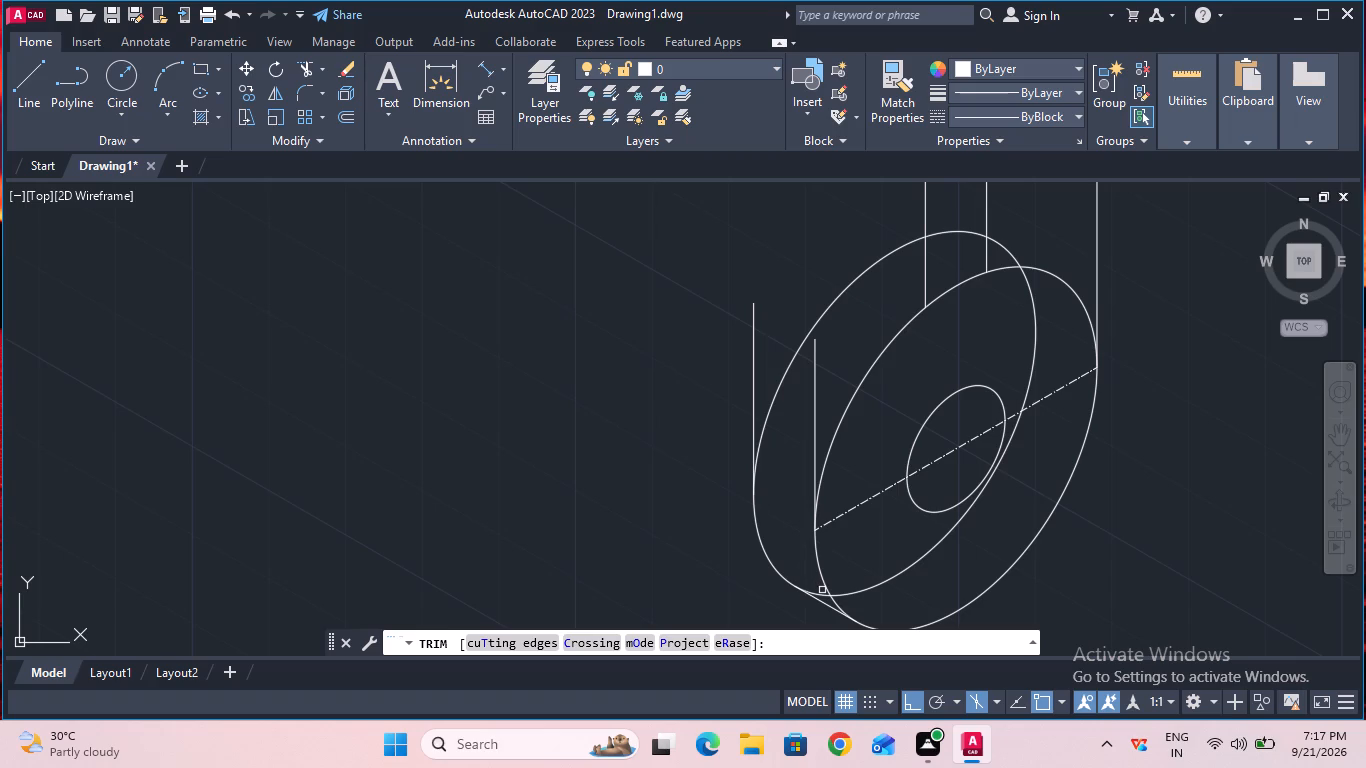
click(823, 593)
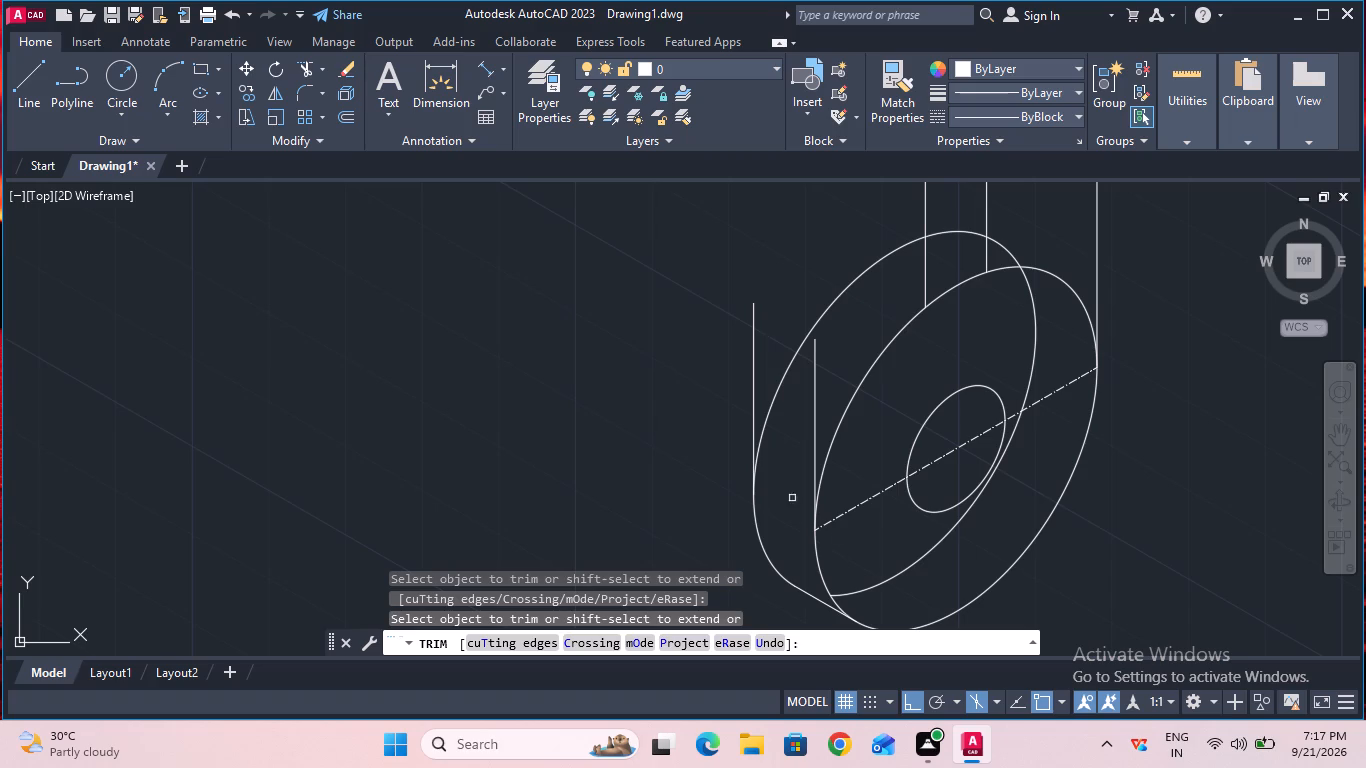
click(892, 576)
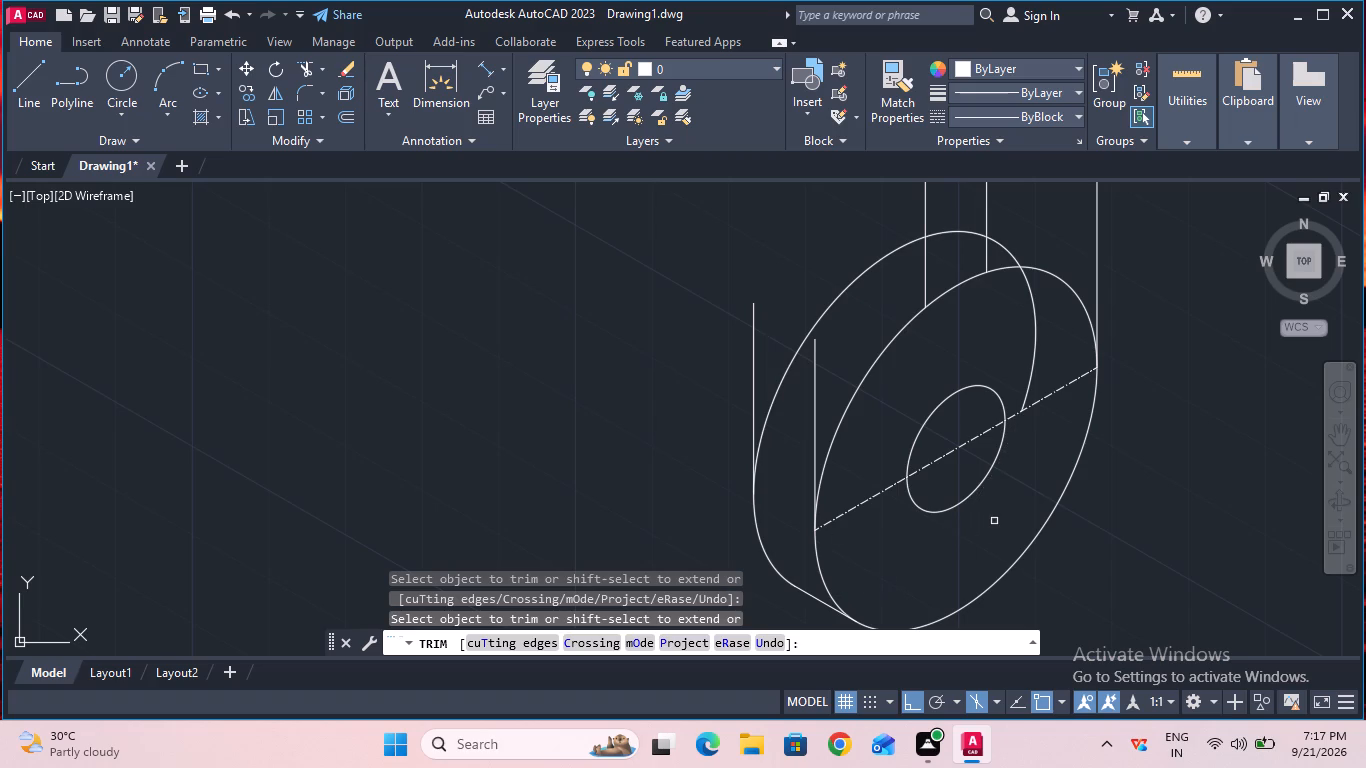
click(1034, 322)
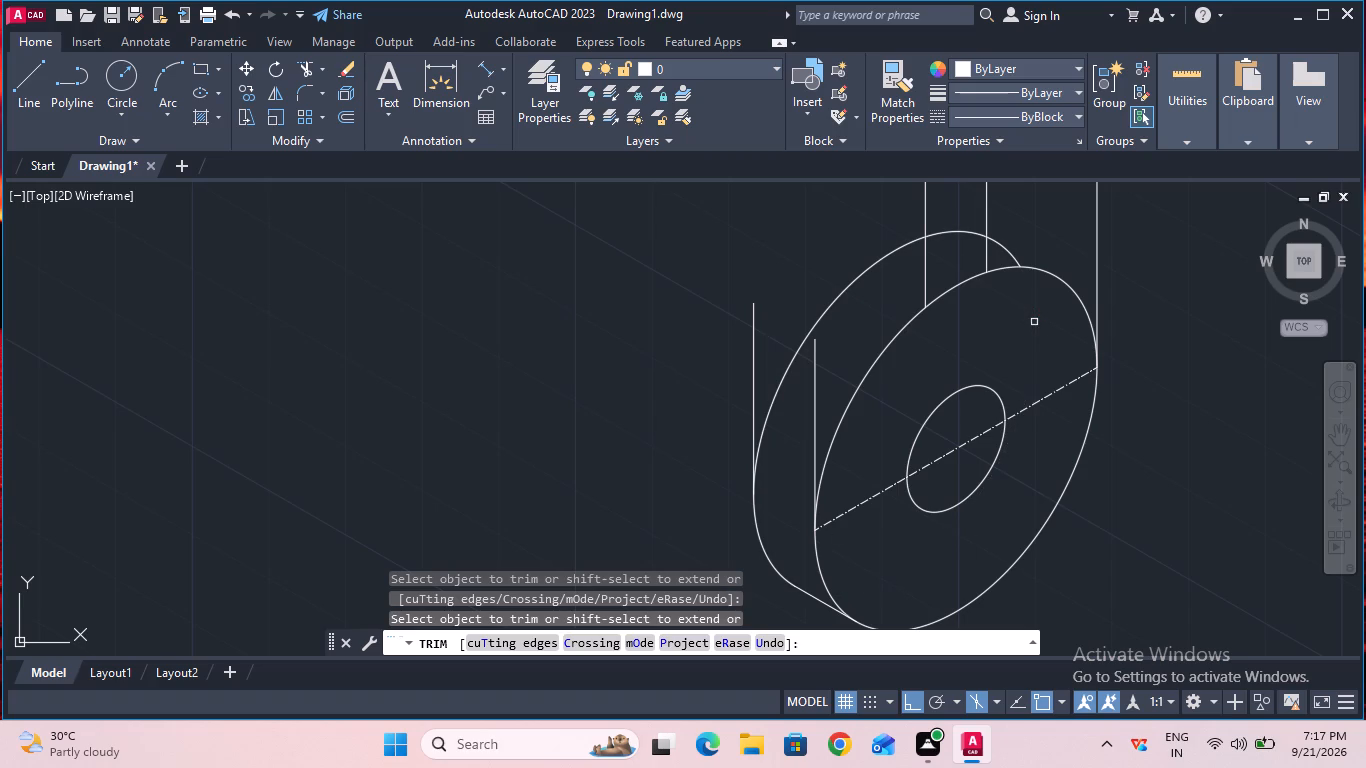
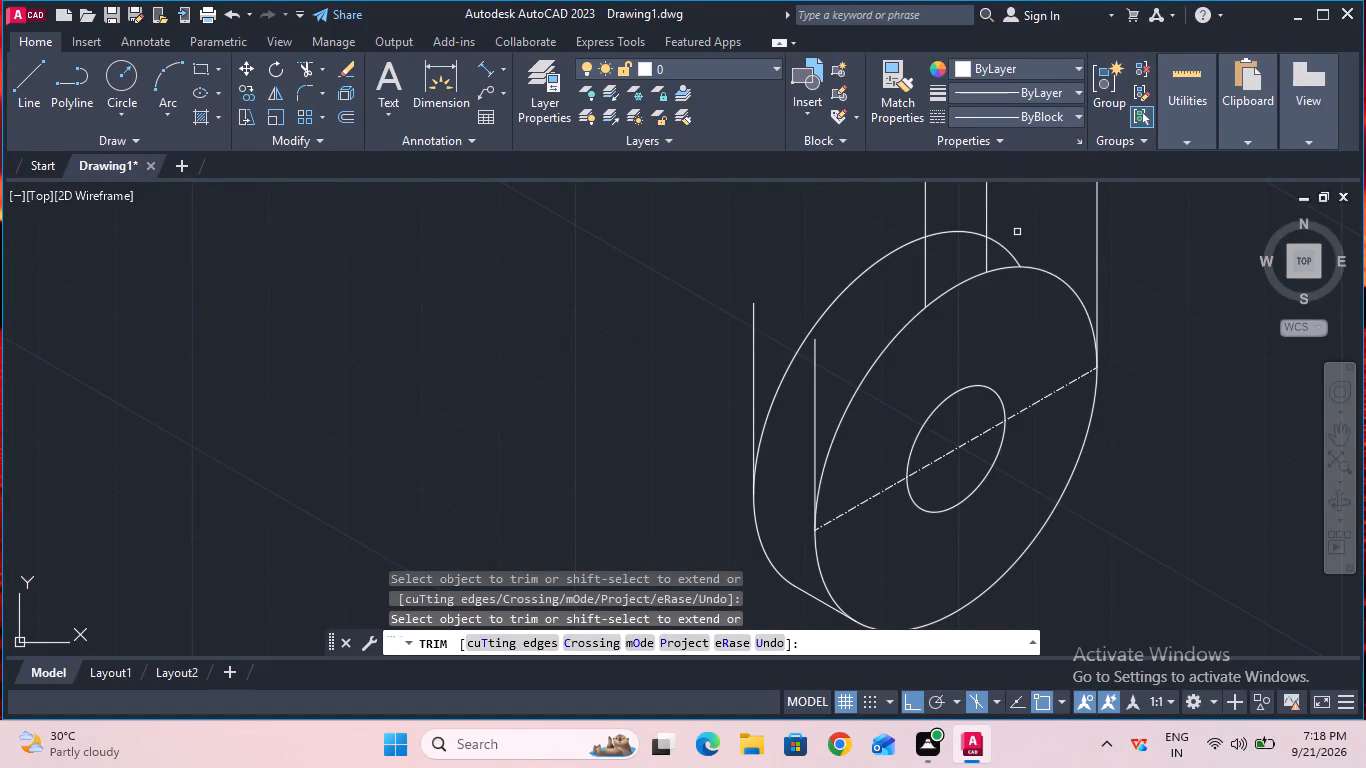
Trim the piece of the rear large isocircle's arc that crosses between the two vertical web lines.
ctrl+scroll(1017, 232, down, 1)
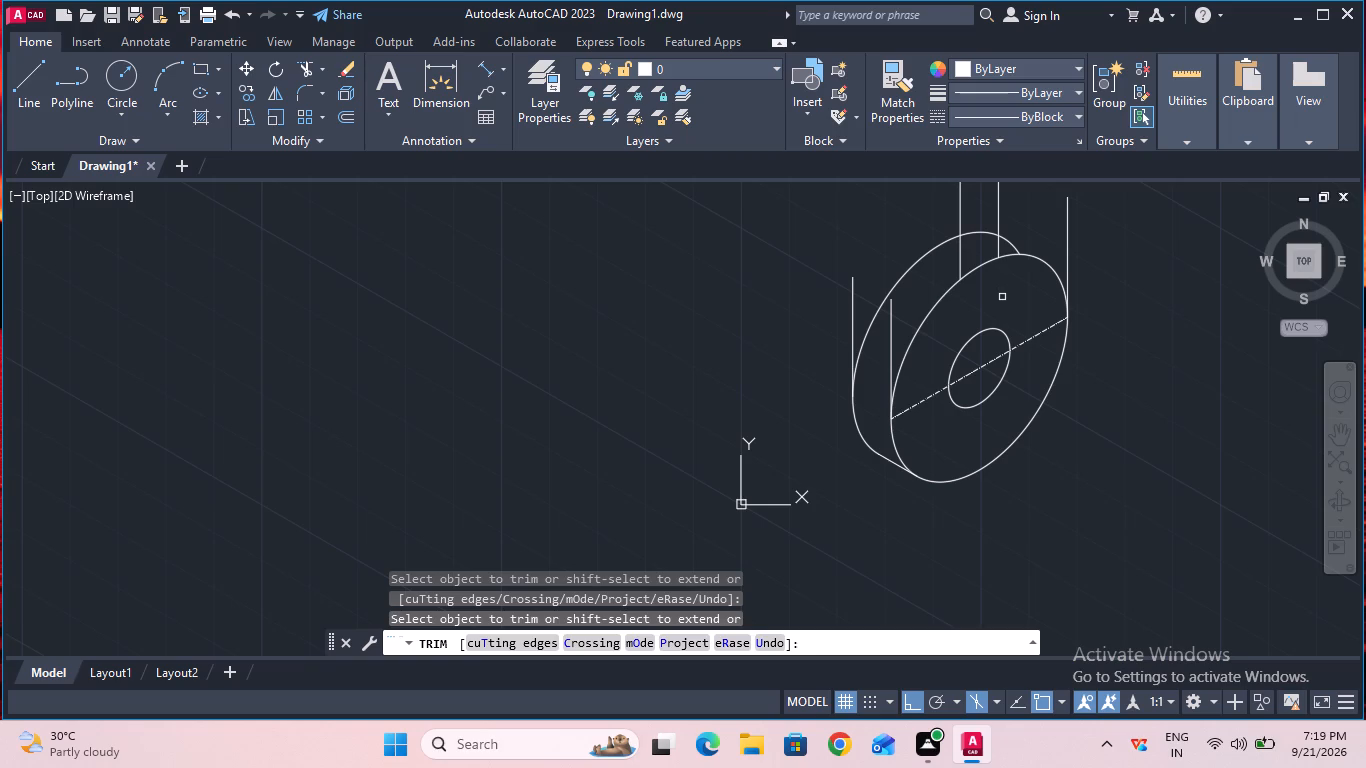
click(976, 233)
key(Escape)
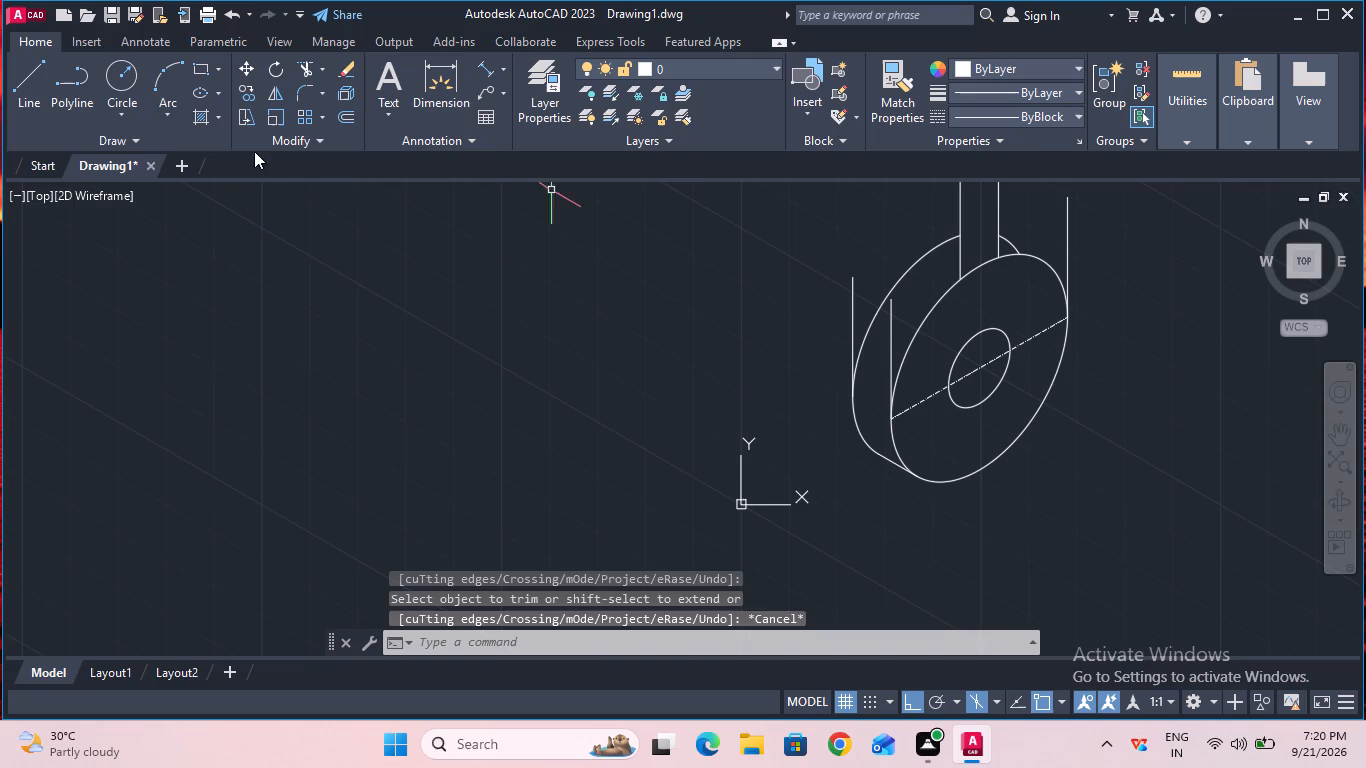
Draw a line joining the upper ends of the rear and front vertical lines on the lower hub's left side.
click(25, 89)
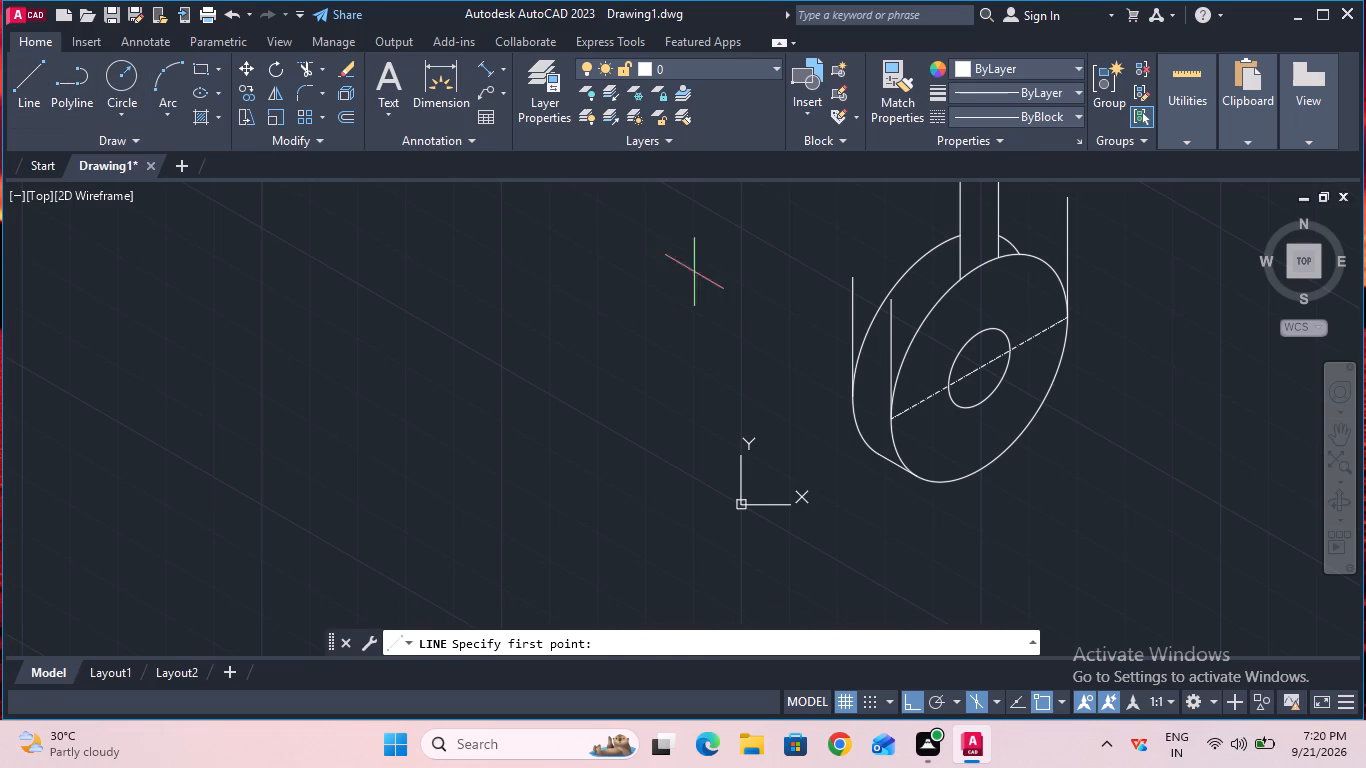
click(852, 276)
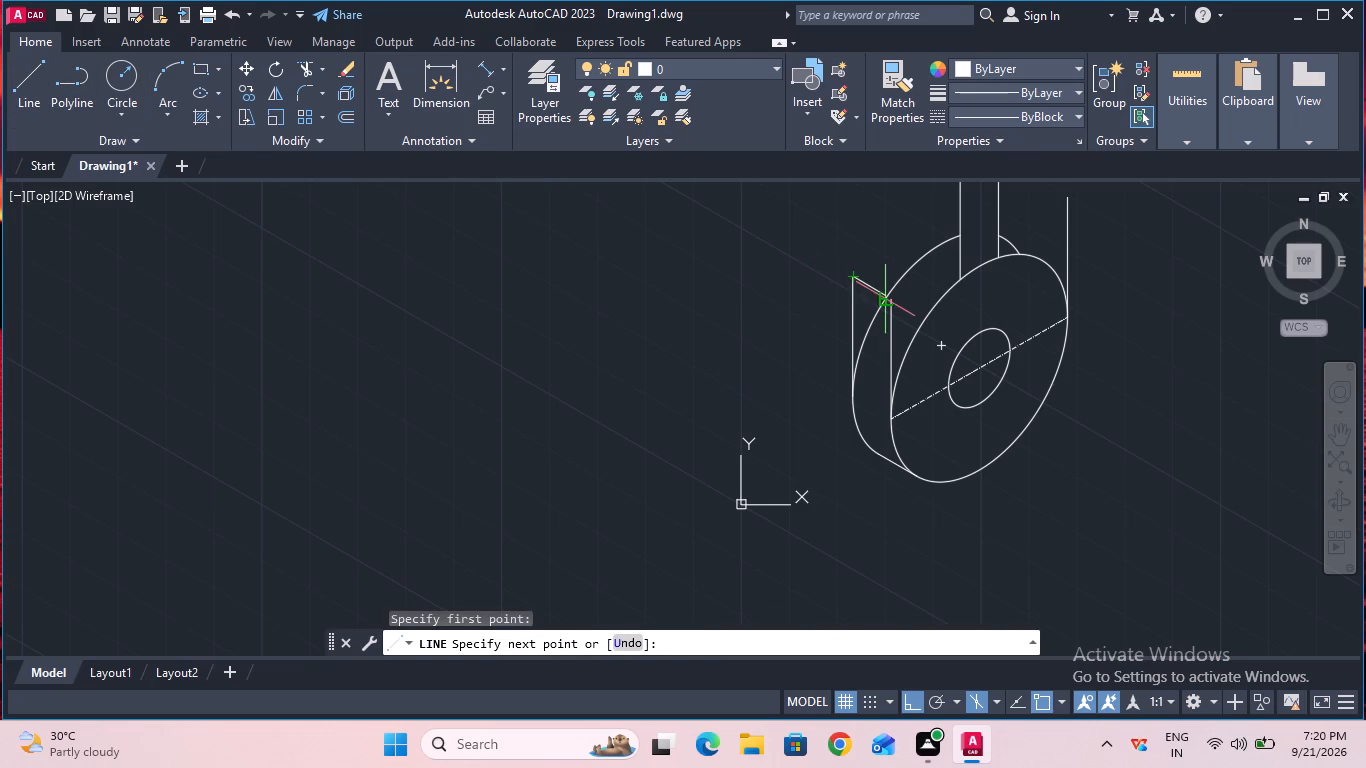
click(894, 303)
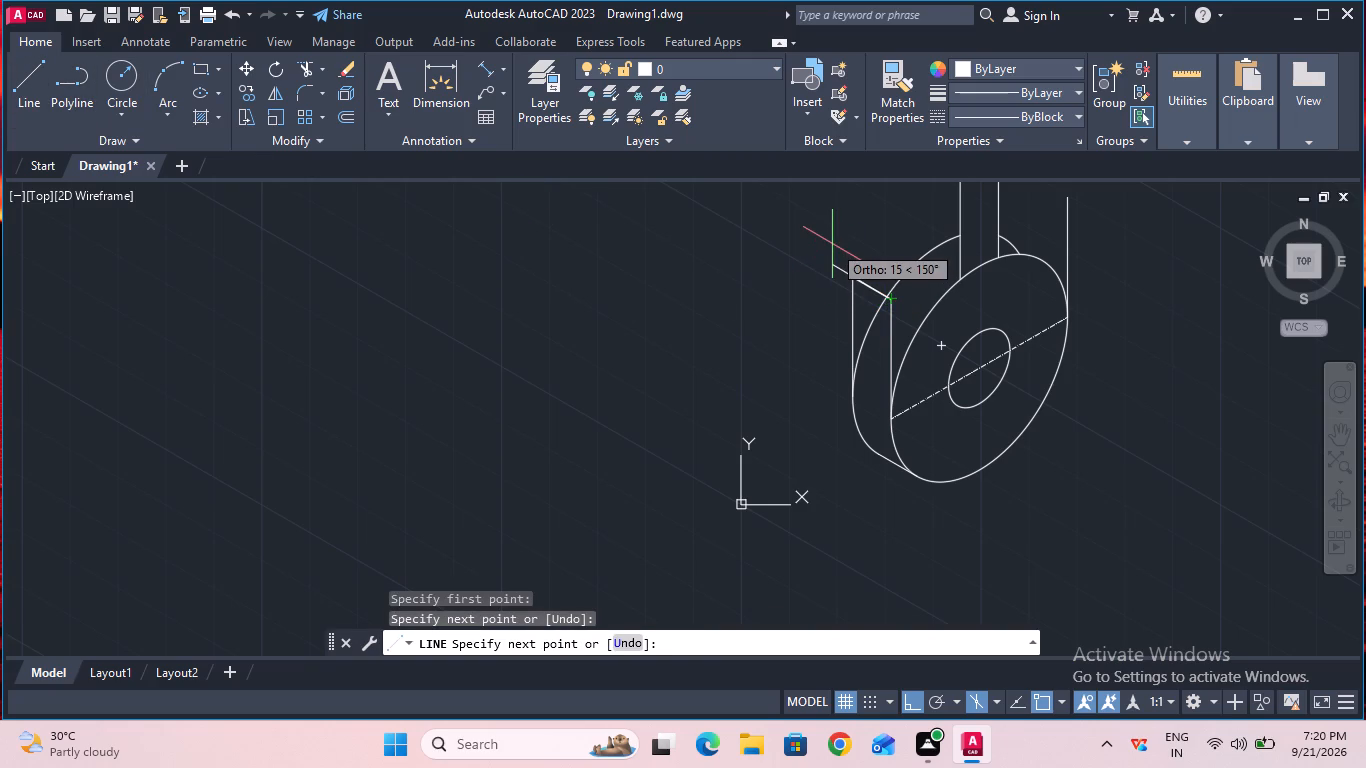
key(Escape)
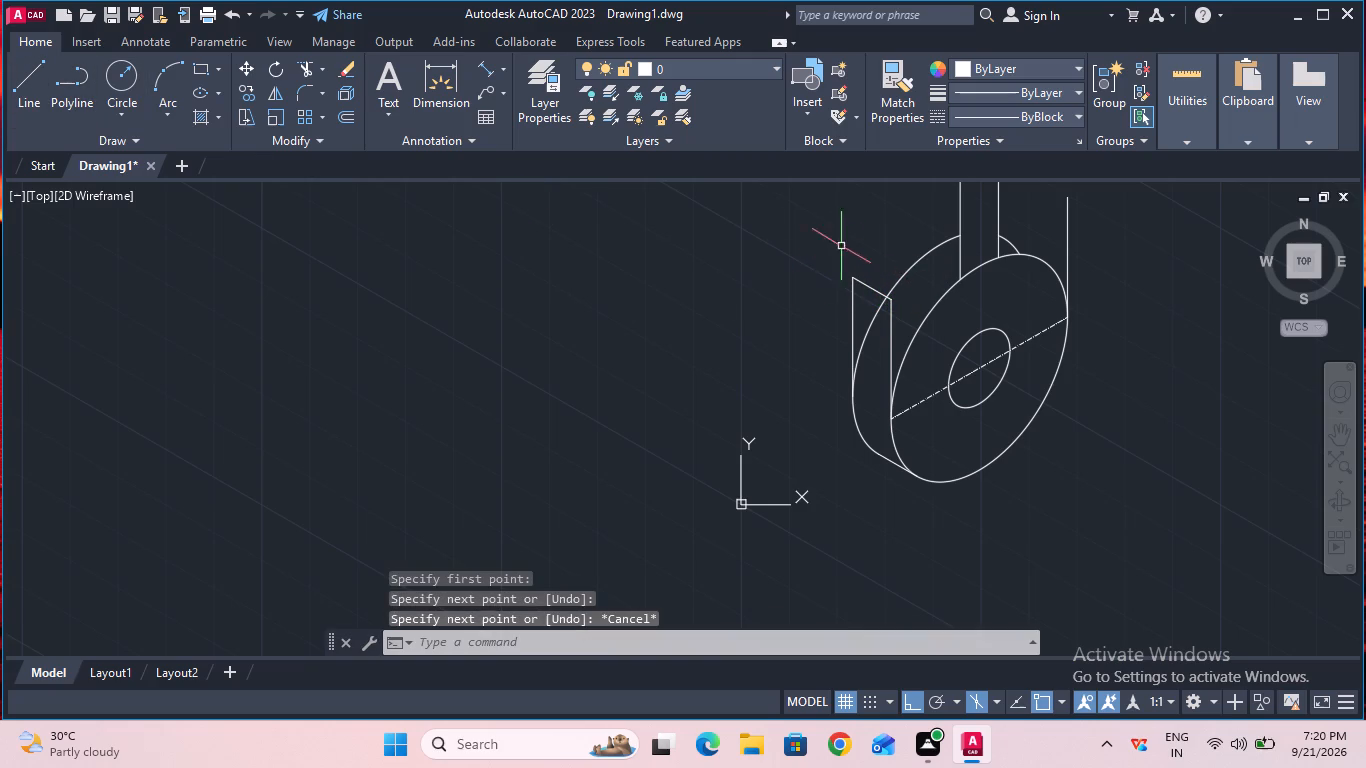
Trim the remaining rear isocircle arcs inside the hub's left side face and on both sides of the web.
click(310, 72)
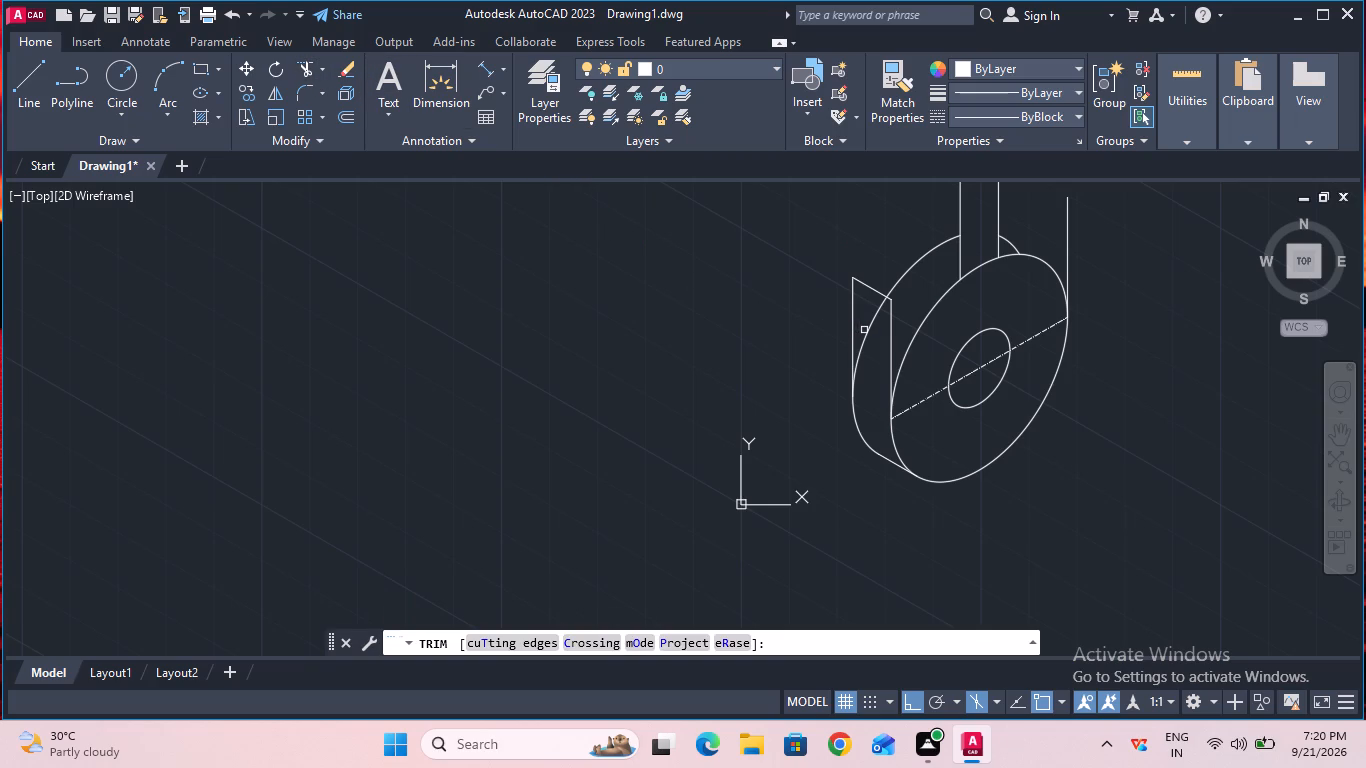
click(869, 332)
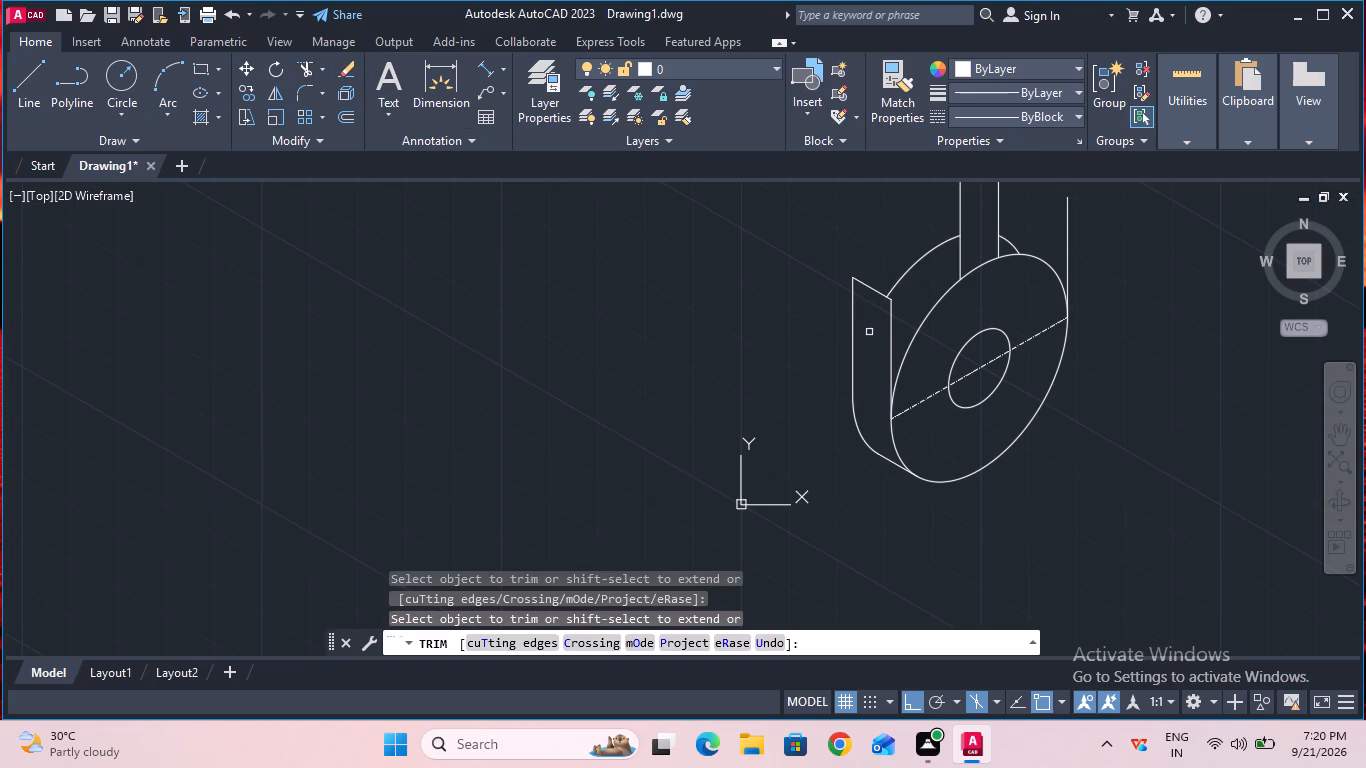
click(899, 284)
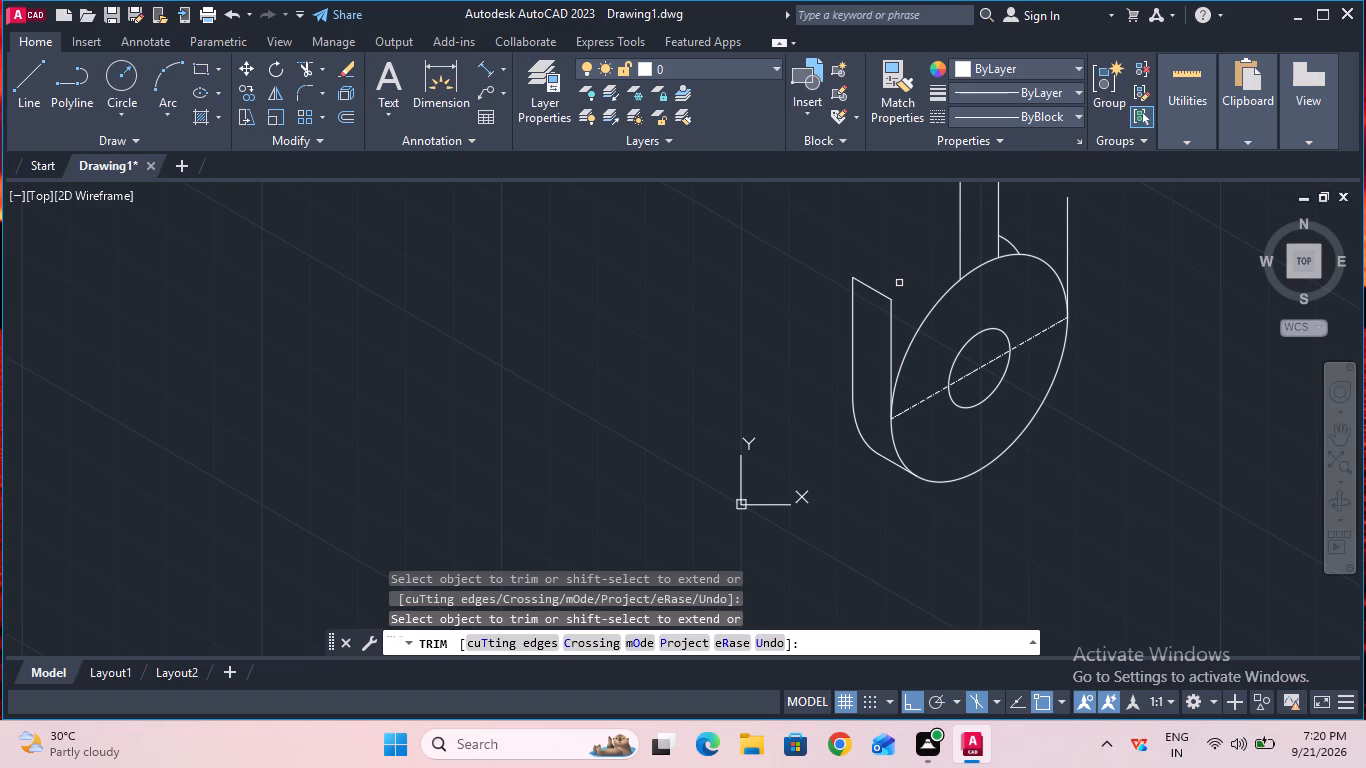
click(1009, 240)
ctrl+scroll(1009, 239, down, 2)
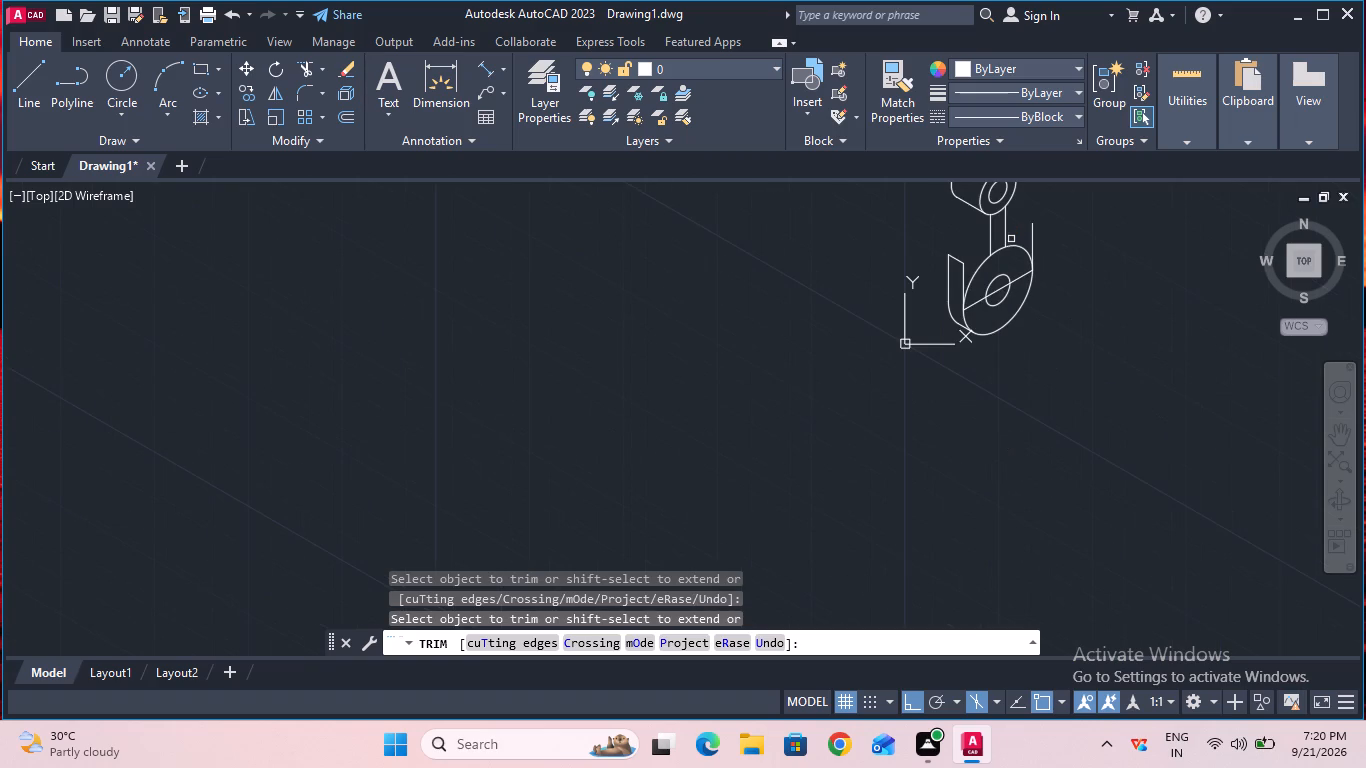
key(Escape)
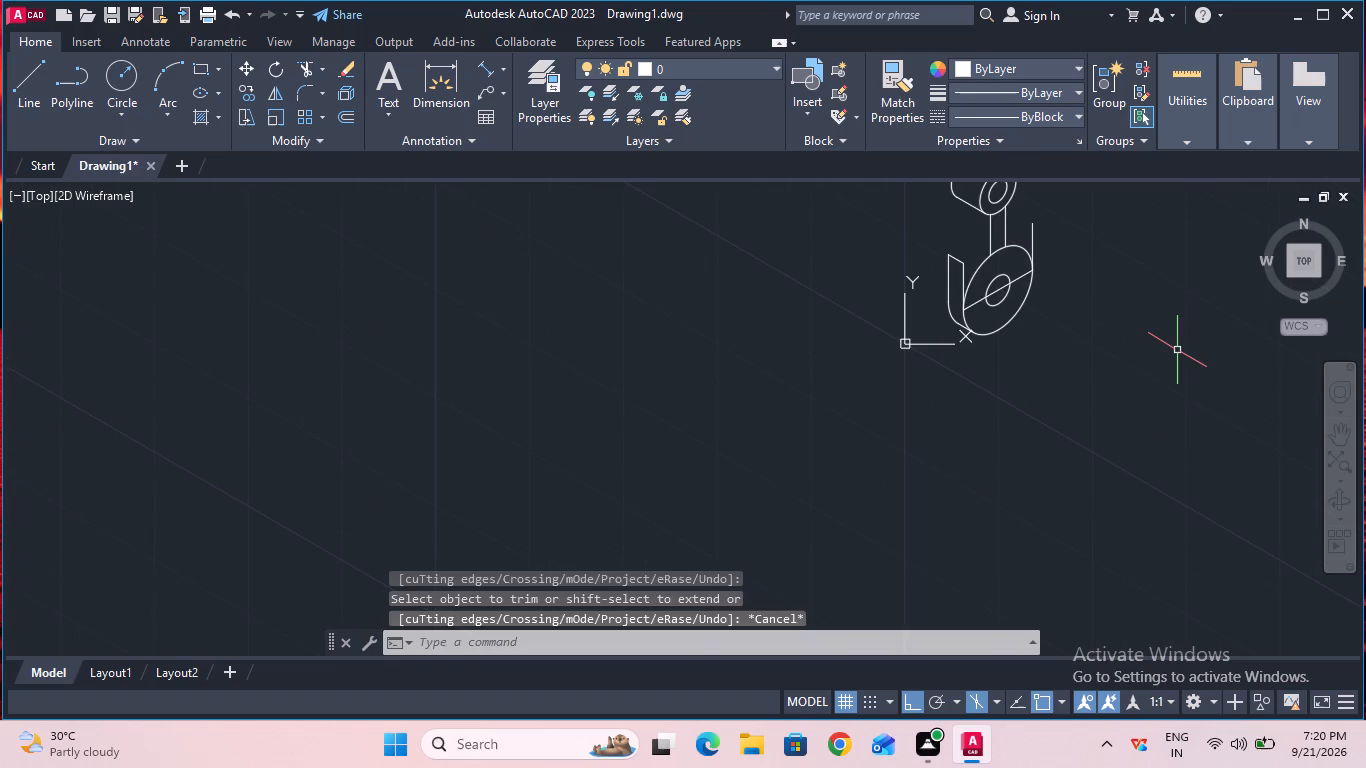
Switch to the top isoplane and draw a 15 mm line at 30° from the upper end of the hub's front-left vertical line.
click(1338, 439)
drag(1076, 313, 1081, 445)
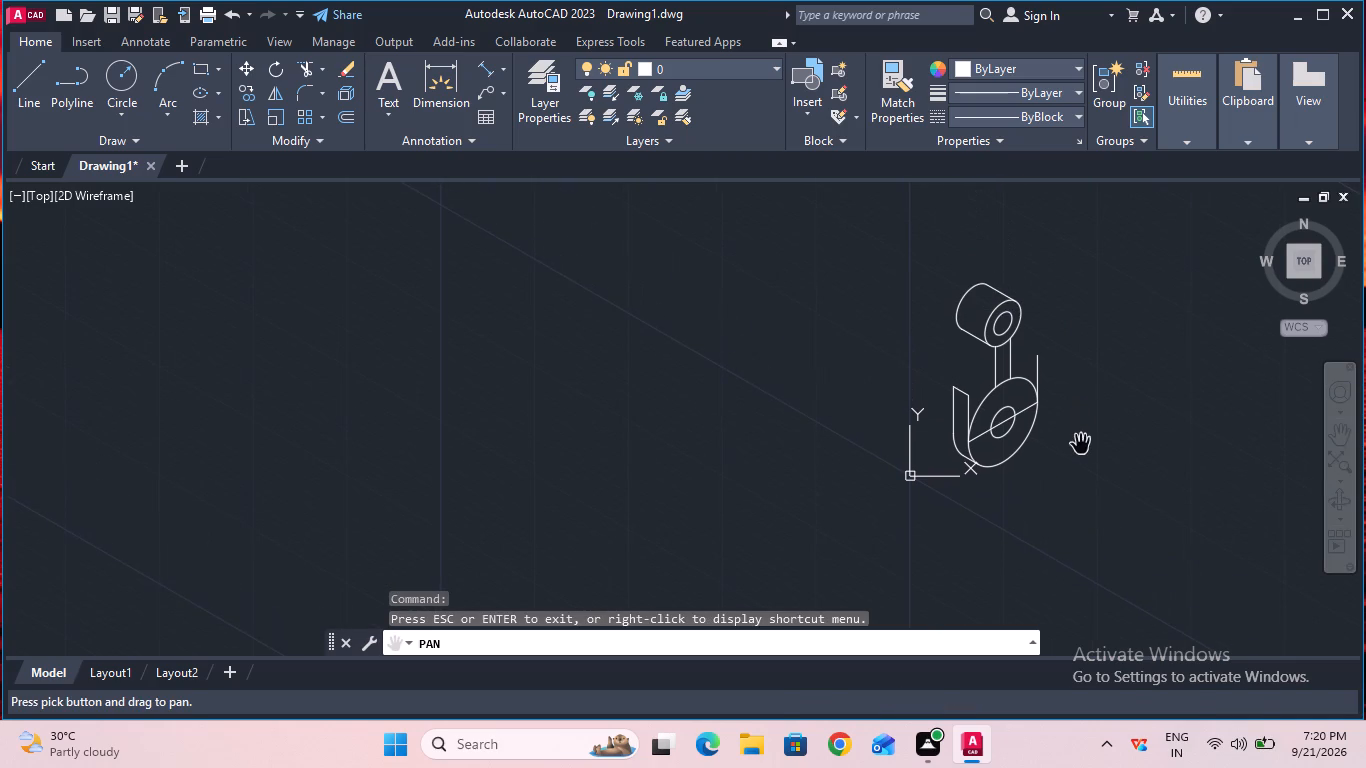
key(Escape)
ctrl+scroll(1018, 403, up, 1)
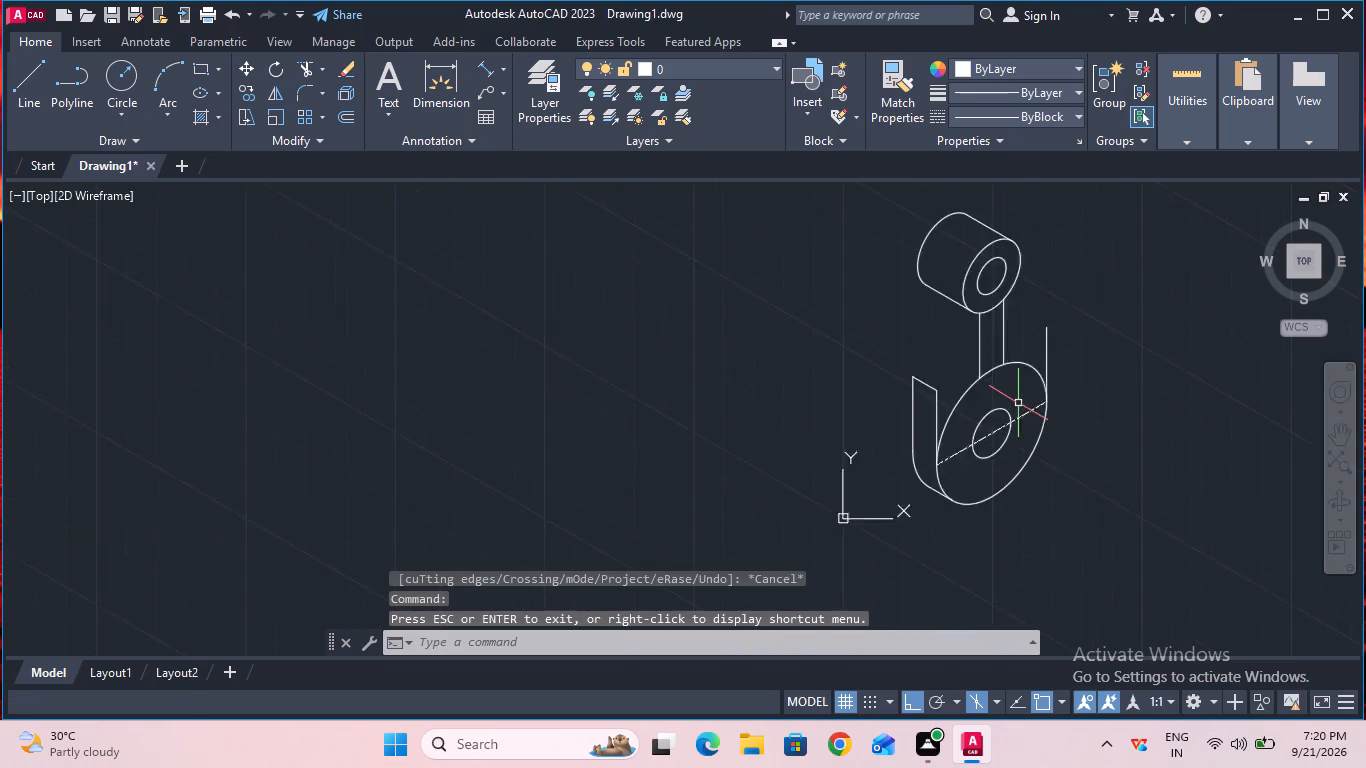
ctrl+scroll(1018, 403, up, 1)
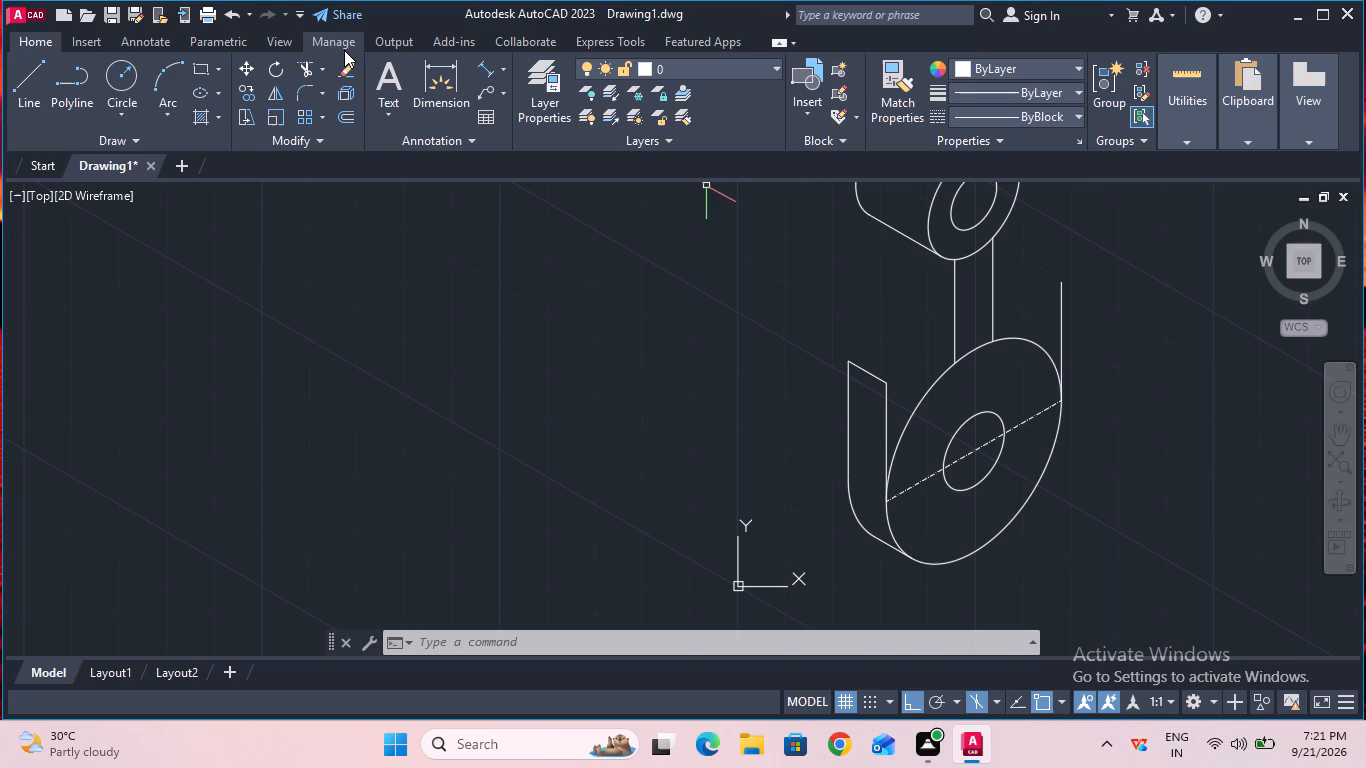
key(F5)
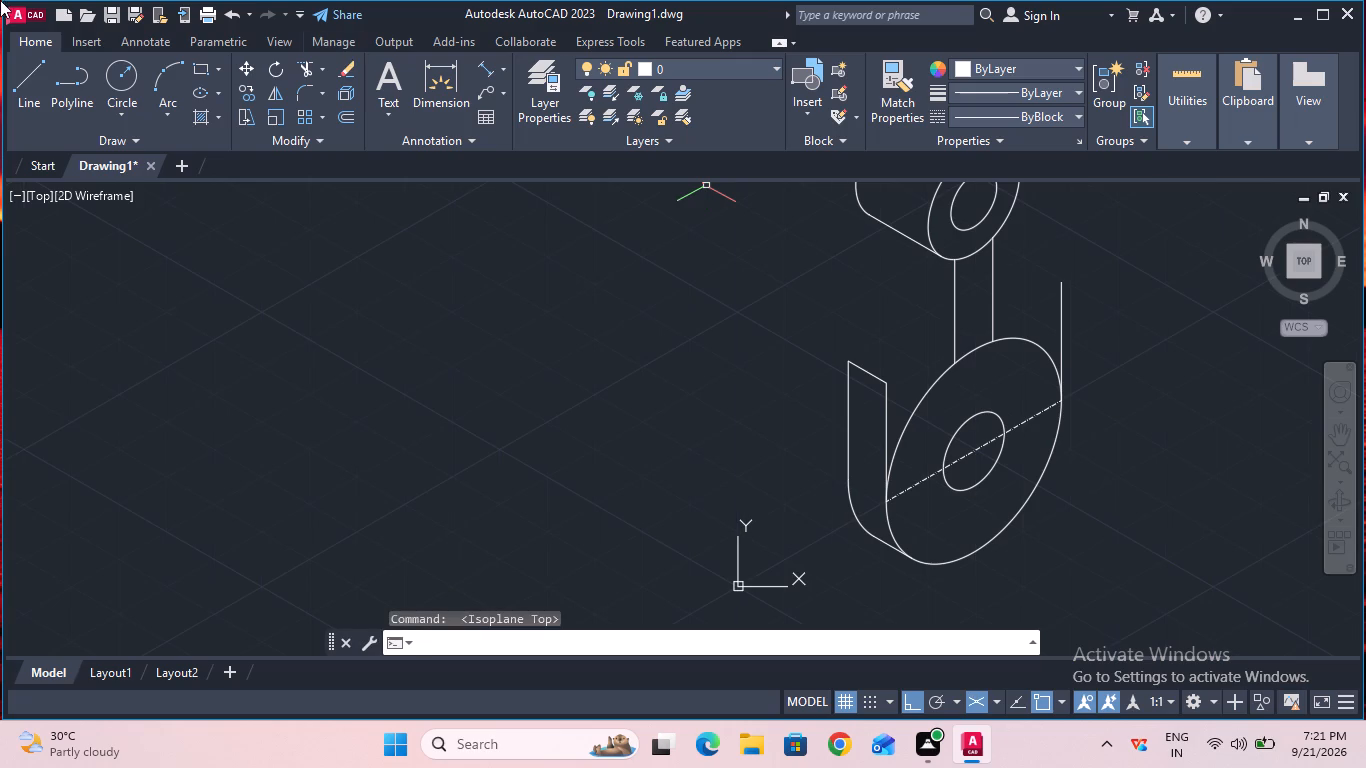
click(18, 87)
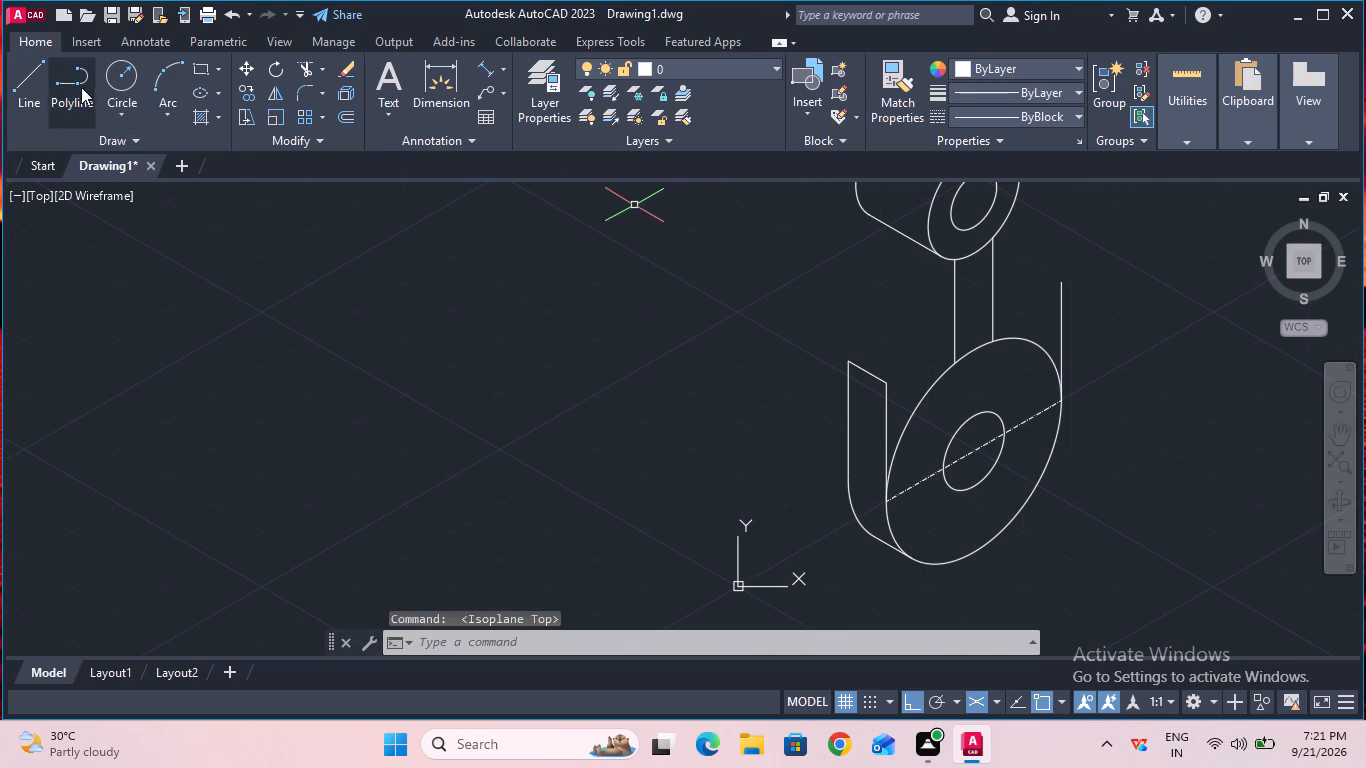
click(42, 82)
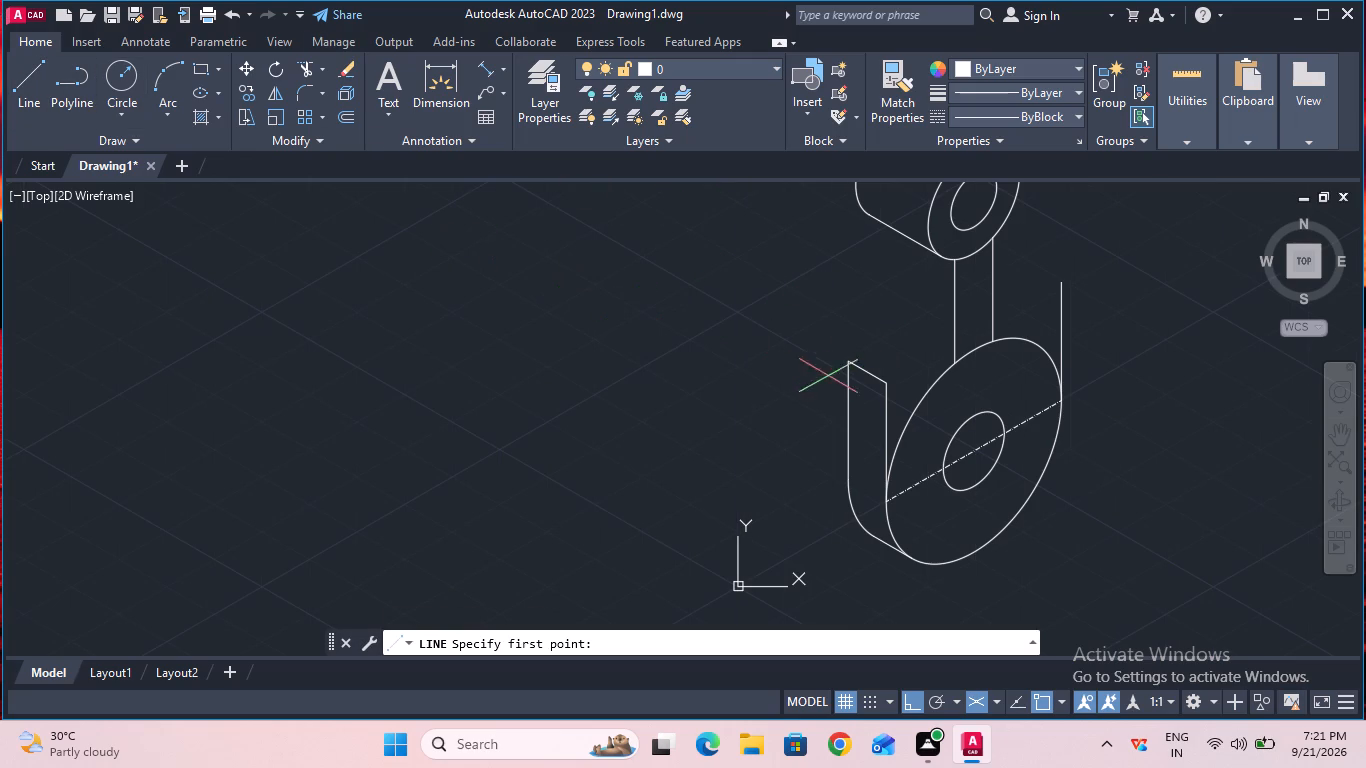
click(883, 385)
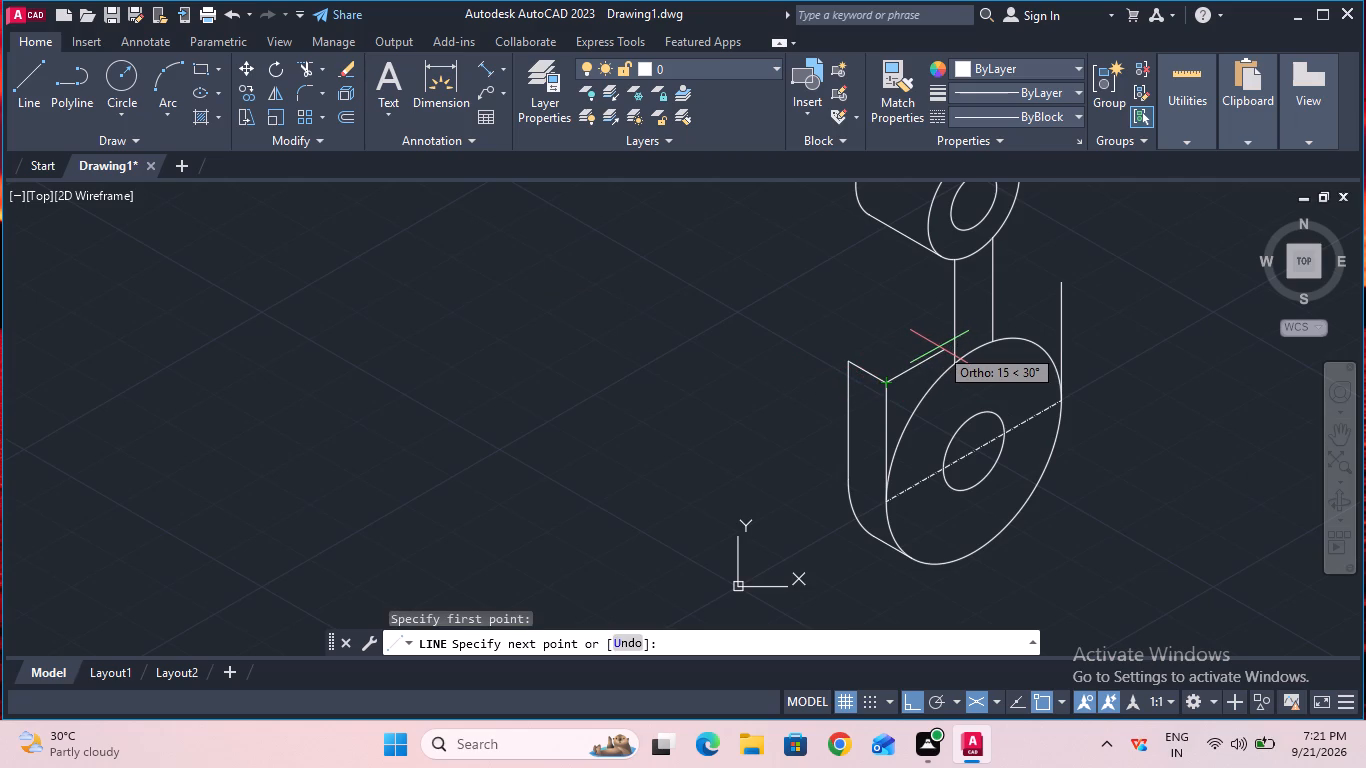
text(15)
key(Return)
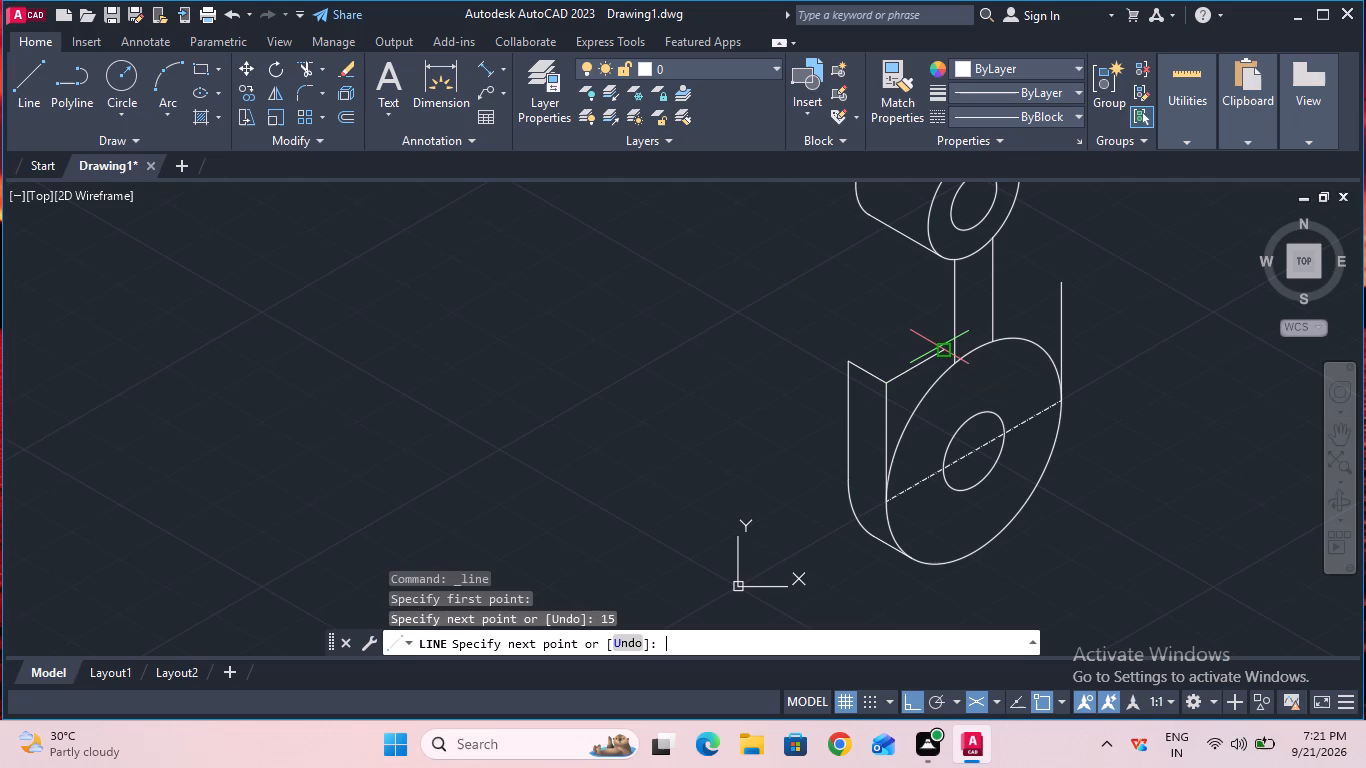
key(Escape)
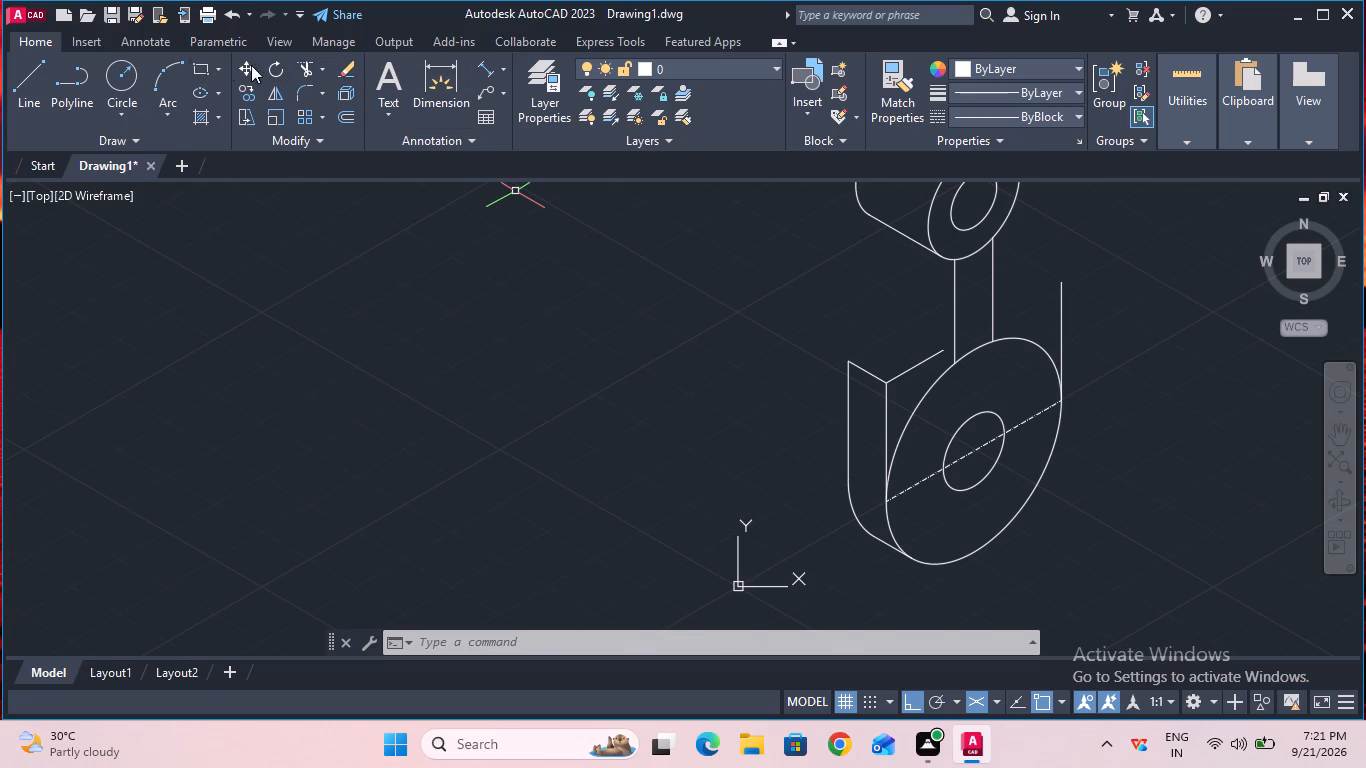
Extend the 30° hub top line across both web lines to the upper end of the hub's right vertical line.
click(499, 66)
click(499, 66)
click(320, 67)
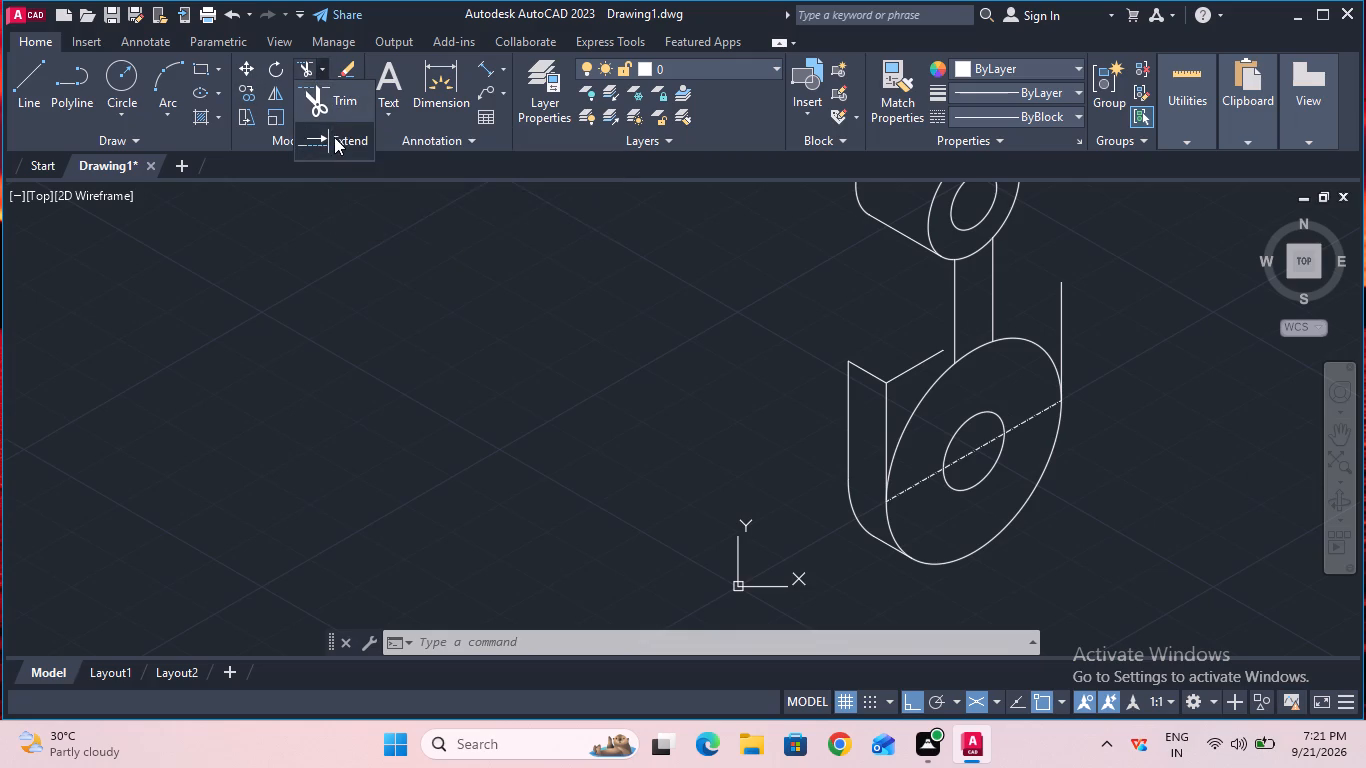
click(335, 137)
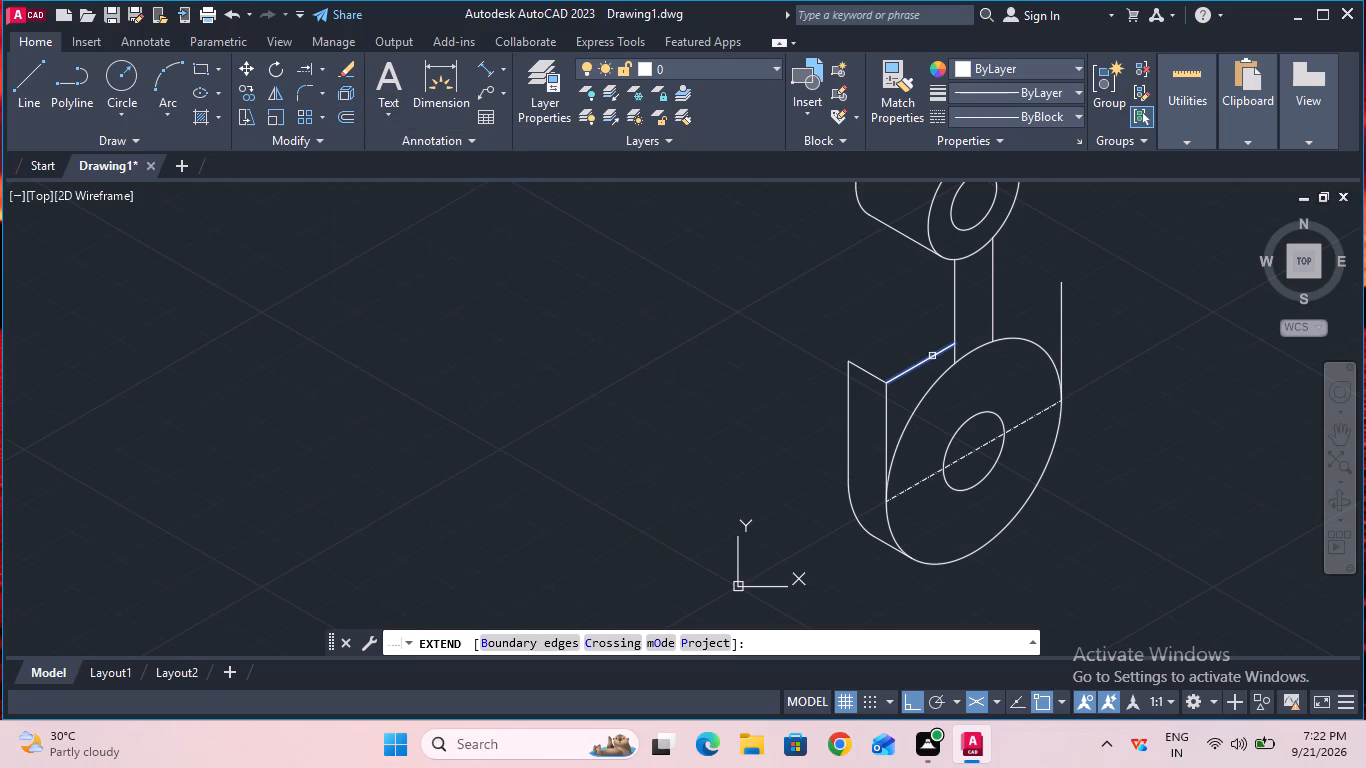
click(934, 356)
click(942, 351)
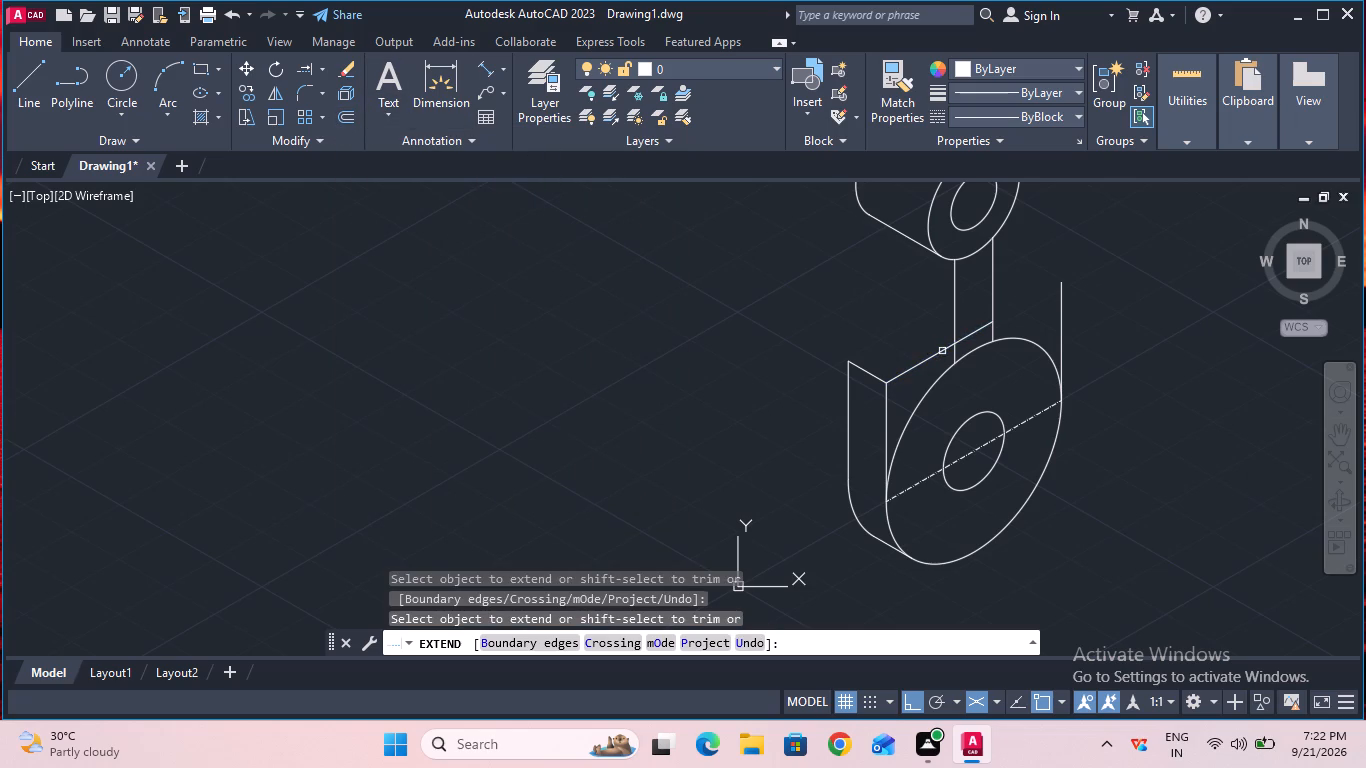
click(968, 340)
key(Escape)
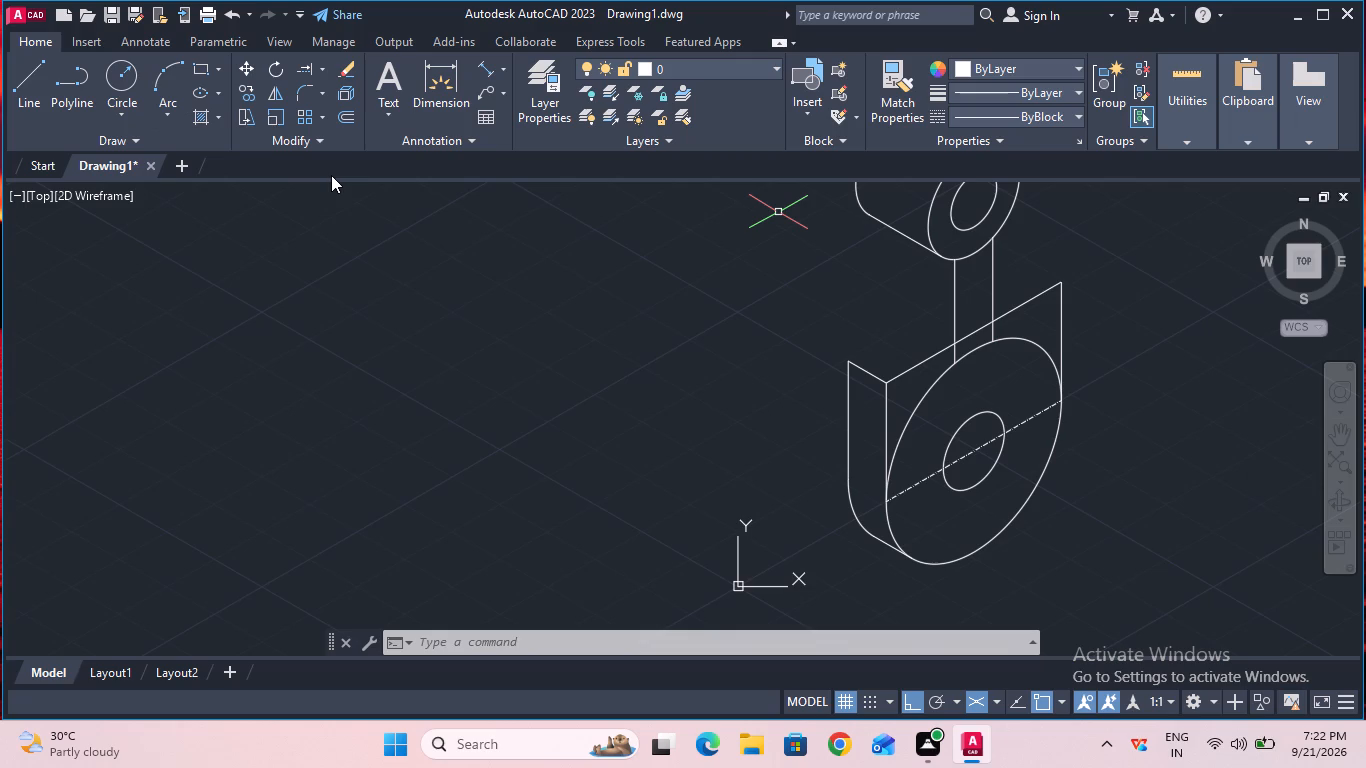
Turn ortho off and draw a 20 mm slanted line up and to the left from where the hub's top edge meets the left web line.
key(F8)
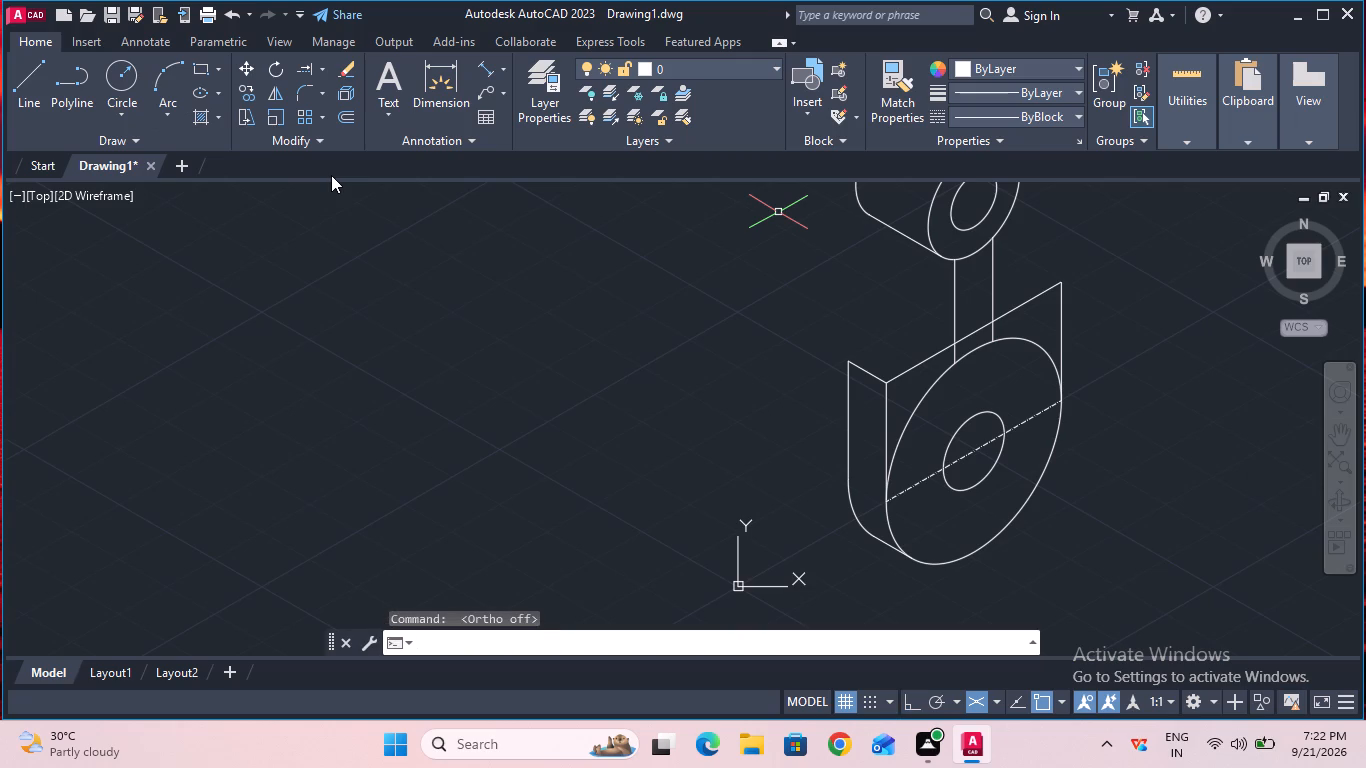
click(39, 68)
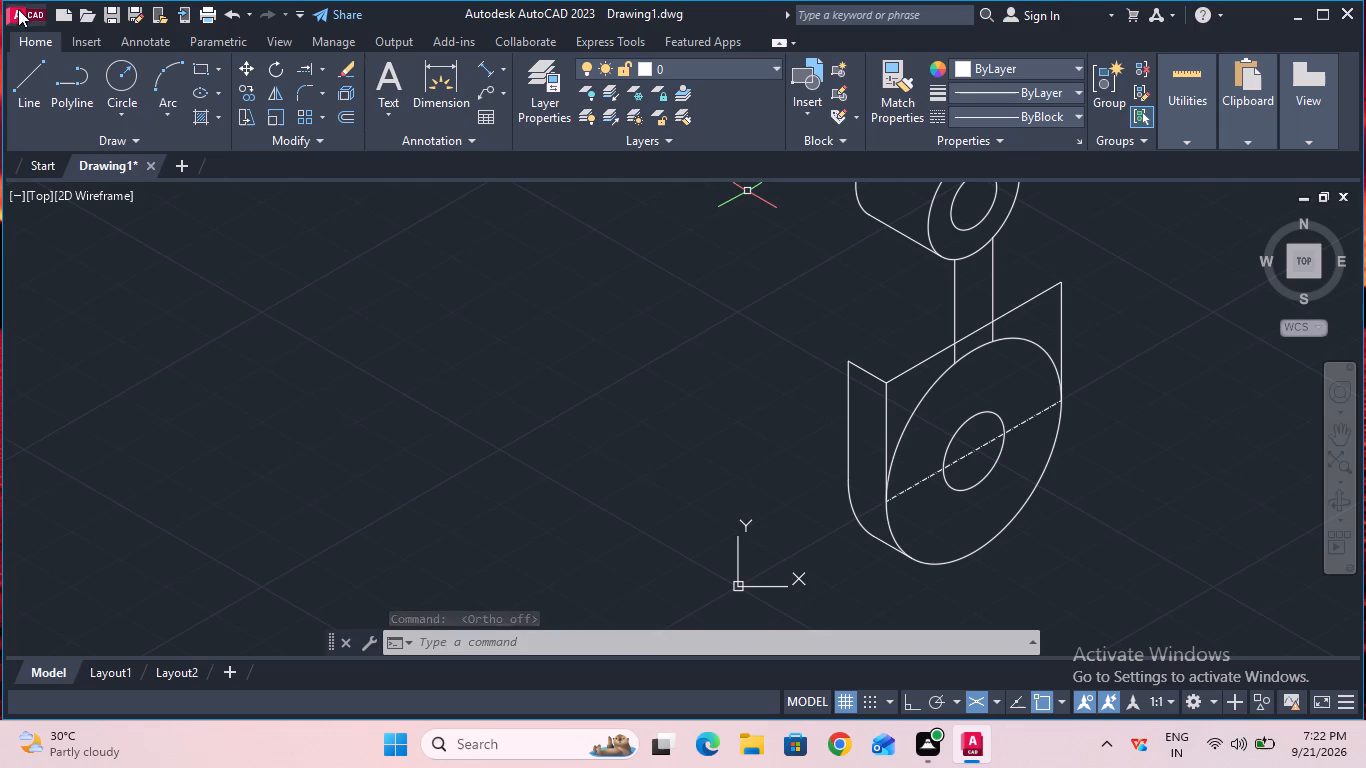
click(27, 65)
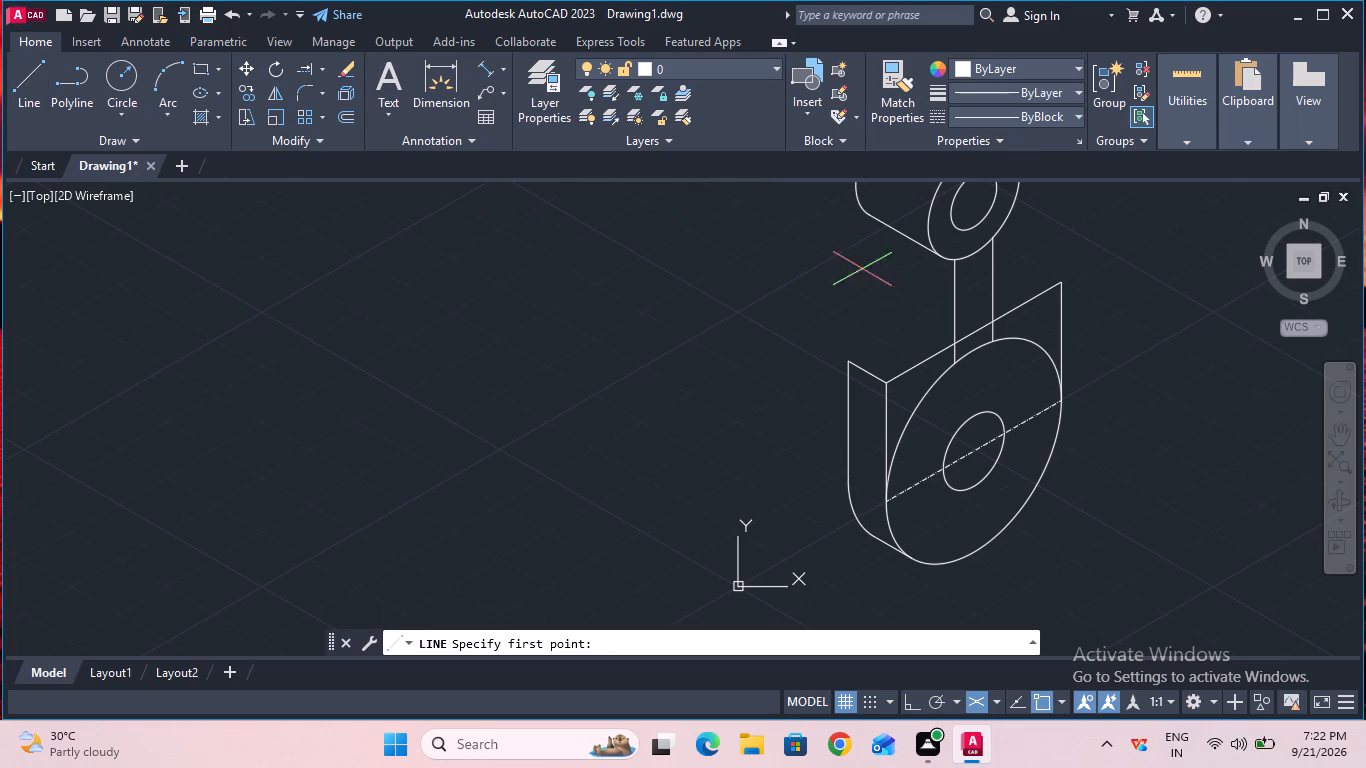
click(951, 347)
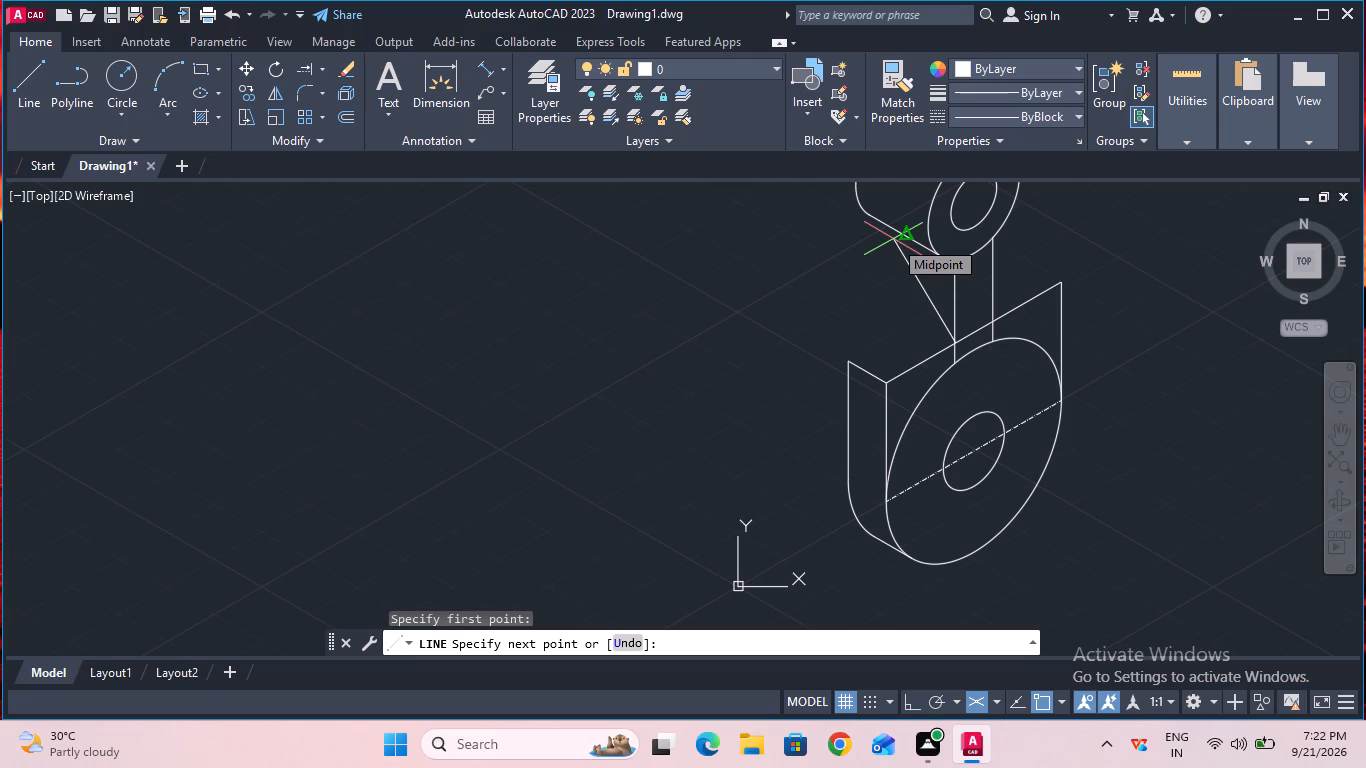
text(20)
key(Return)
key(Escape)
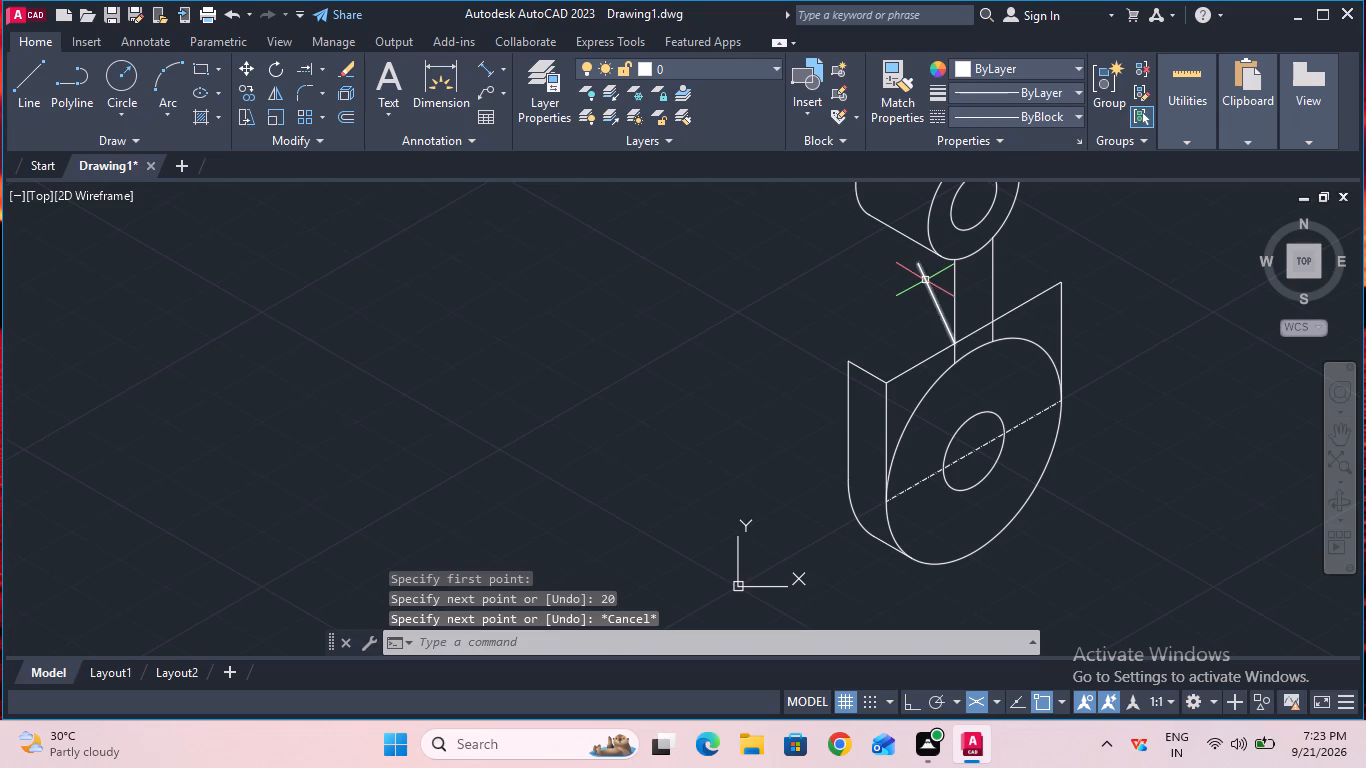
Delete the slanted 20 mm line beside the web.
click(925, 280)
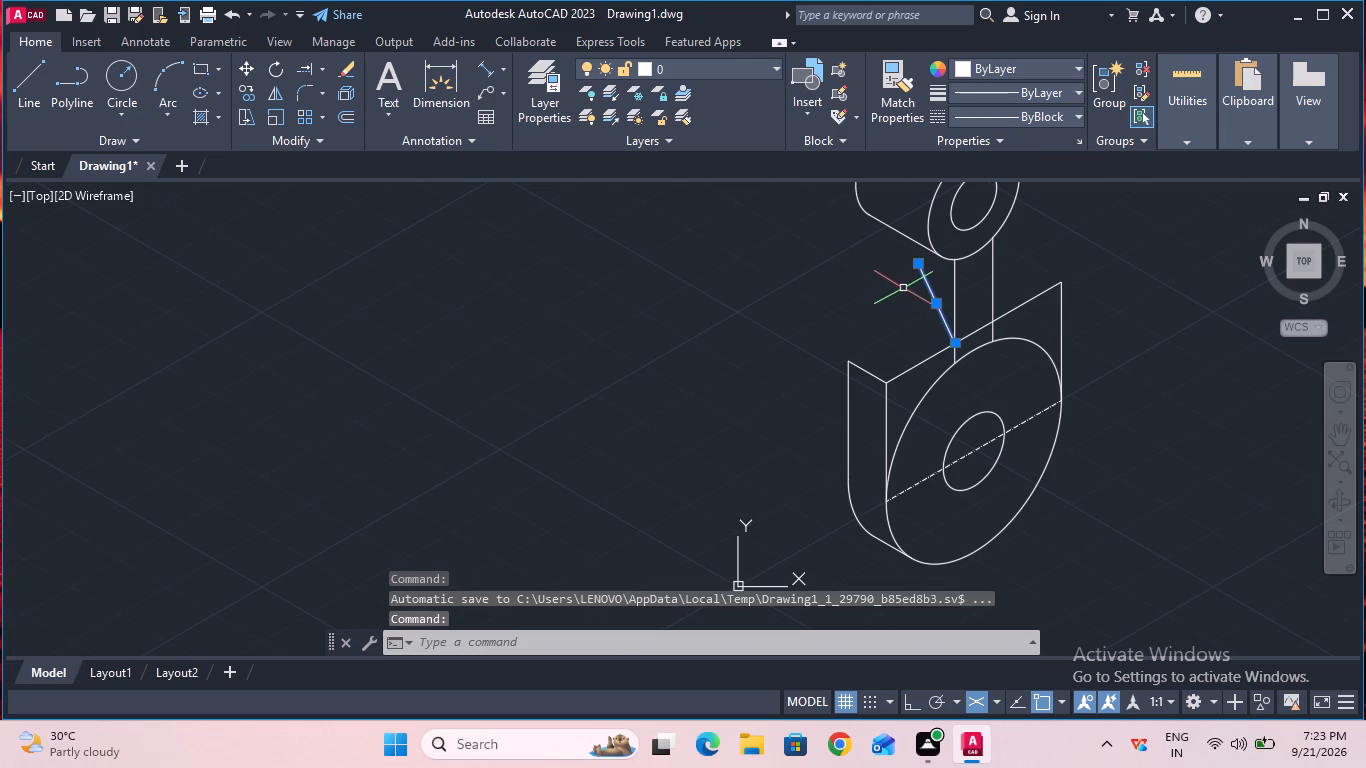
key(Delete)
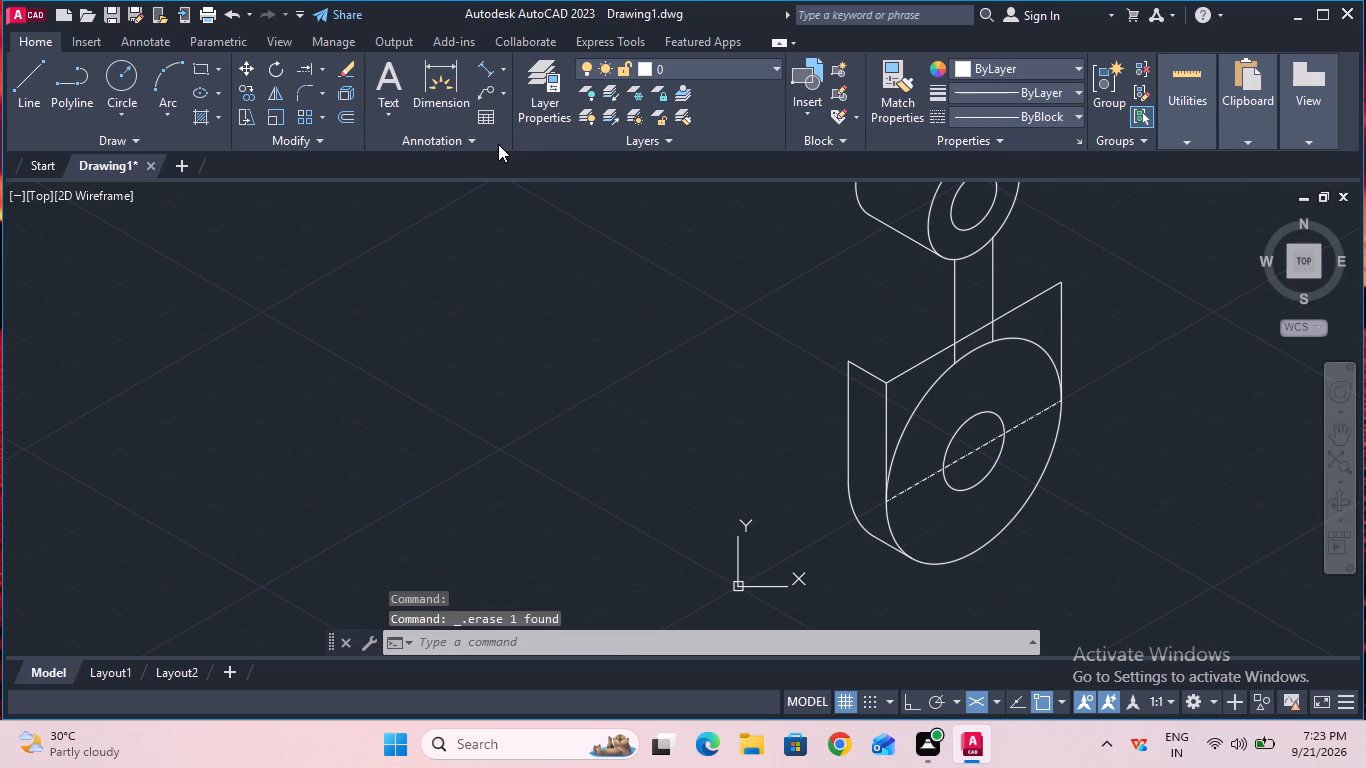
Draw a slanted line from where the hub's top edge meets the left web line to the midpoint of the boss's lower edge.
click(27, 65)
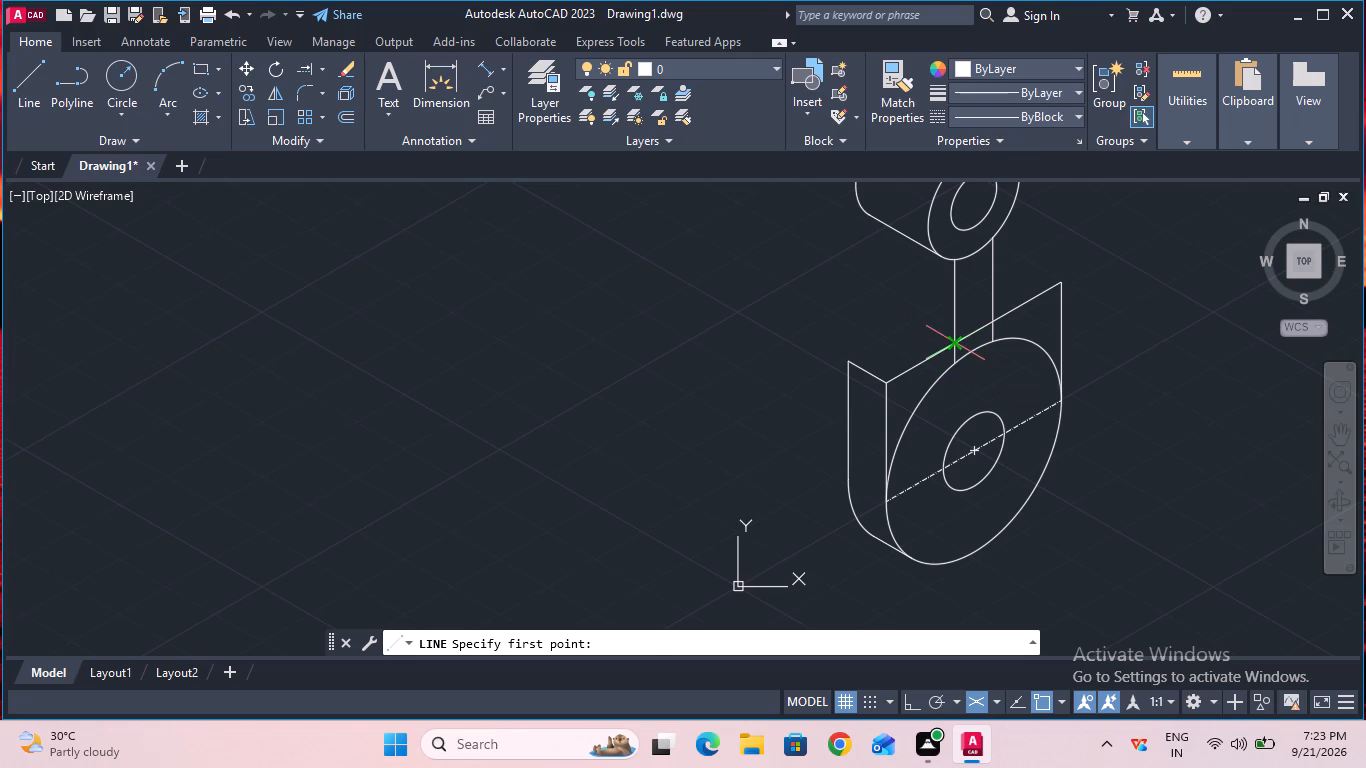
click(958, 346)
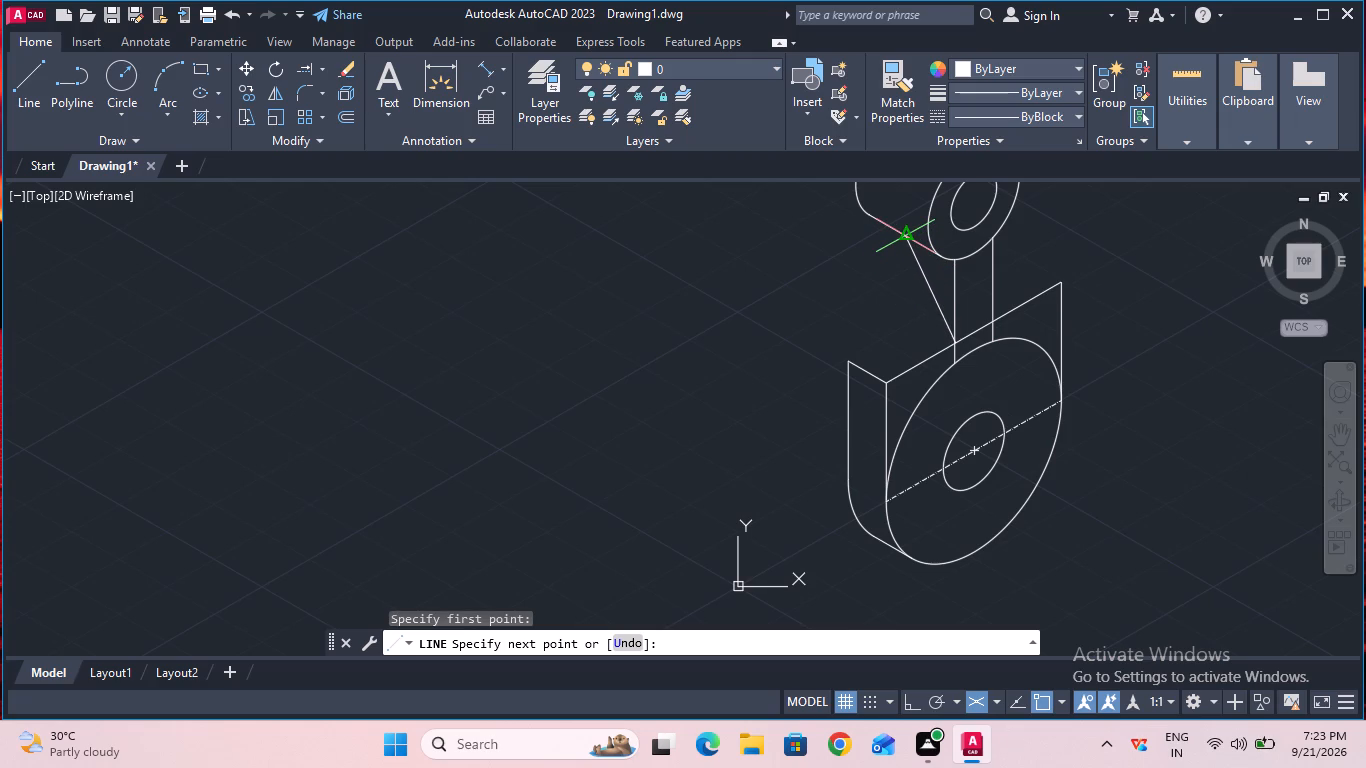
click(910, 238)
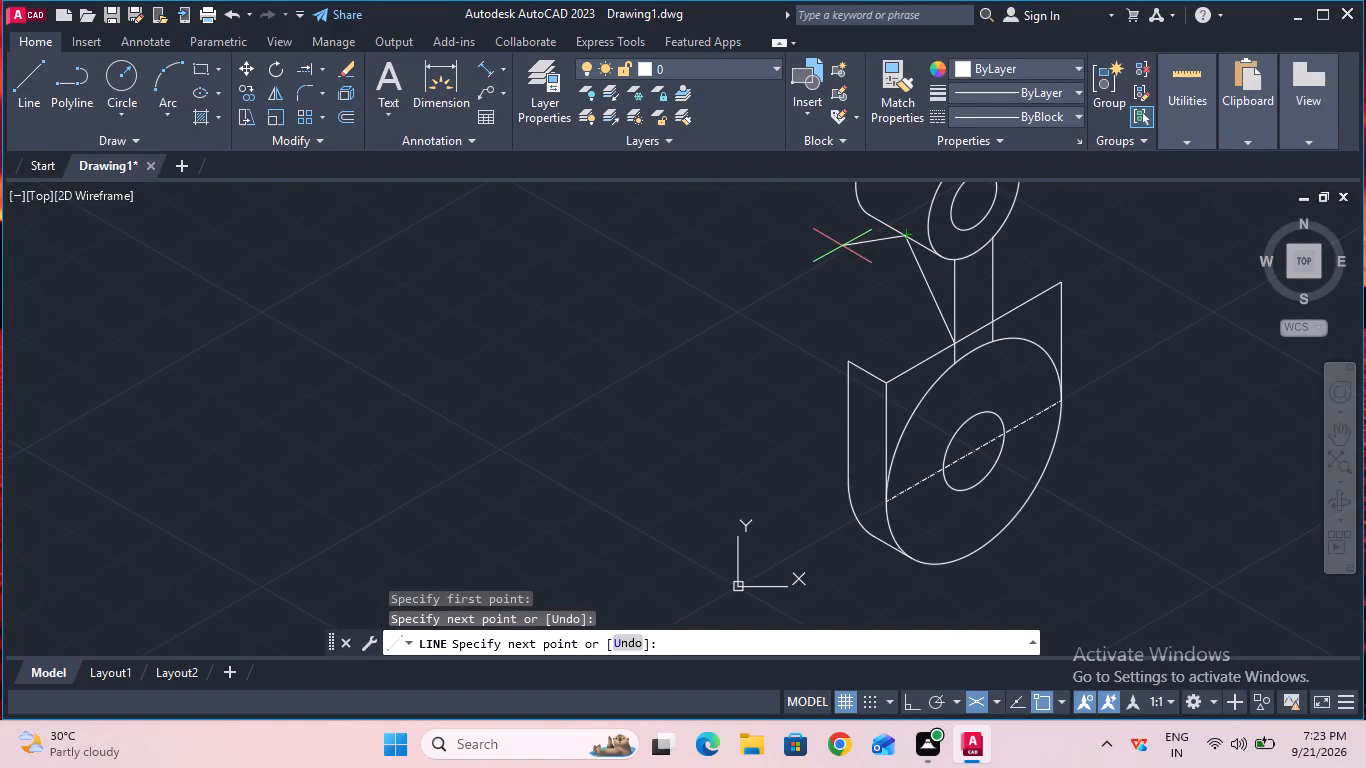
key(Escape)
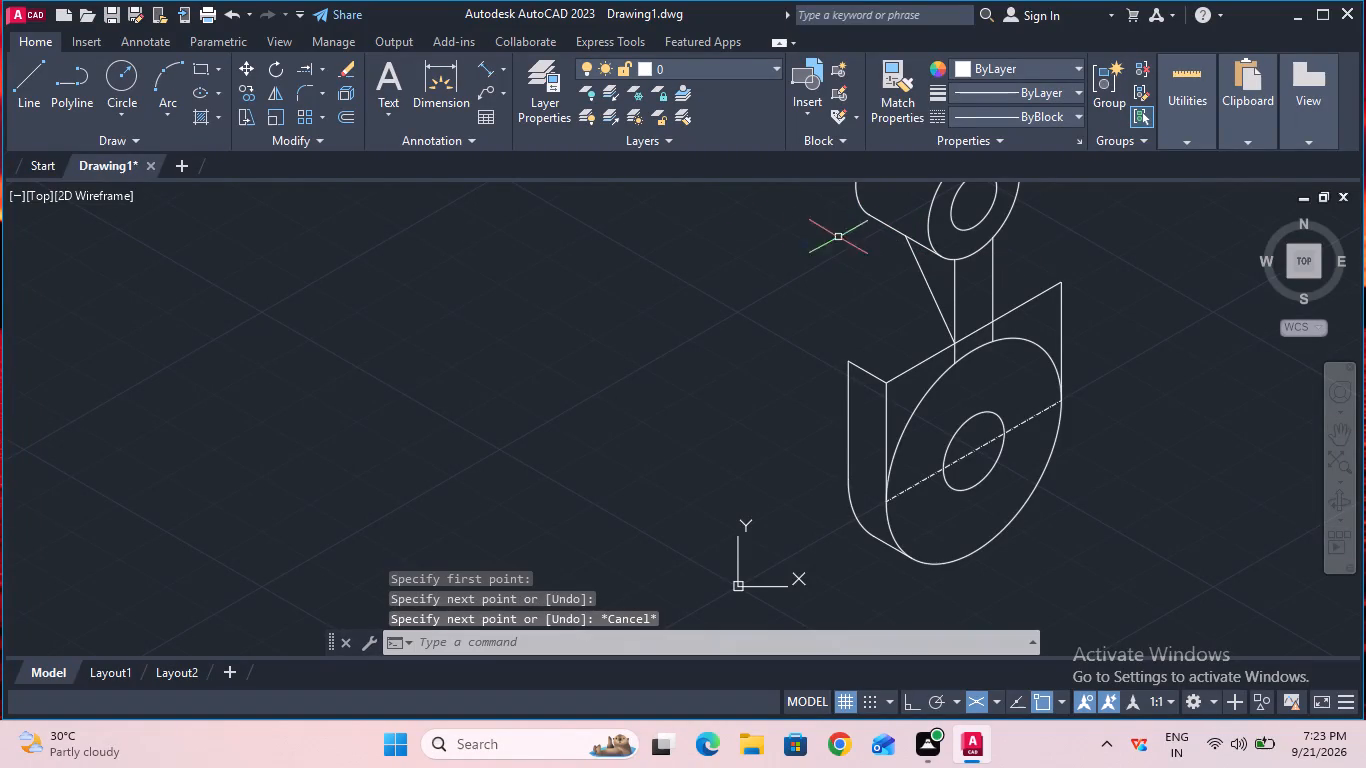
Draw a 5 mm line from the midpoint of the boss's lower edge back along that edge, up and to the left.
click(42, 85)
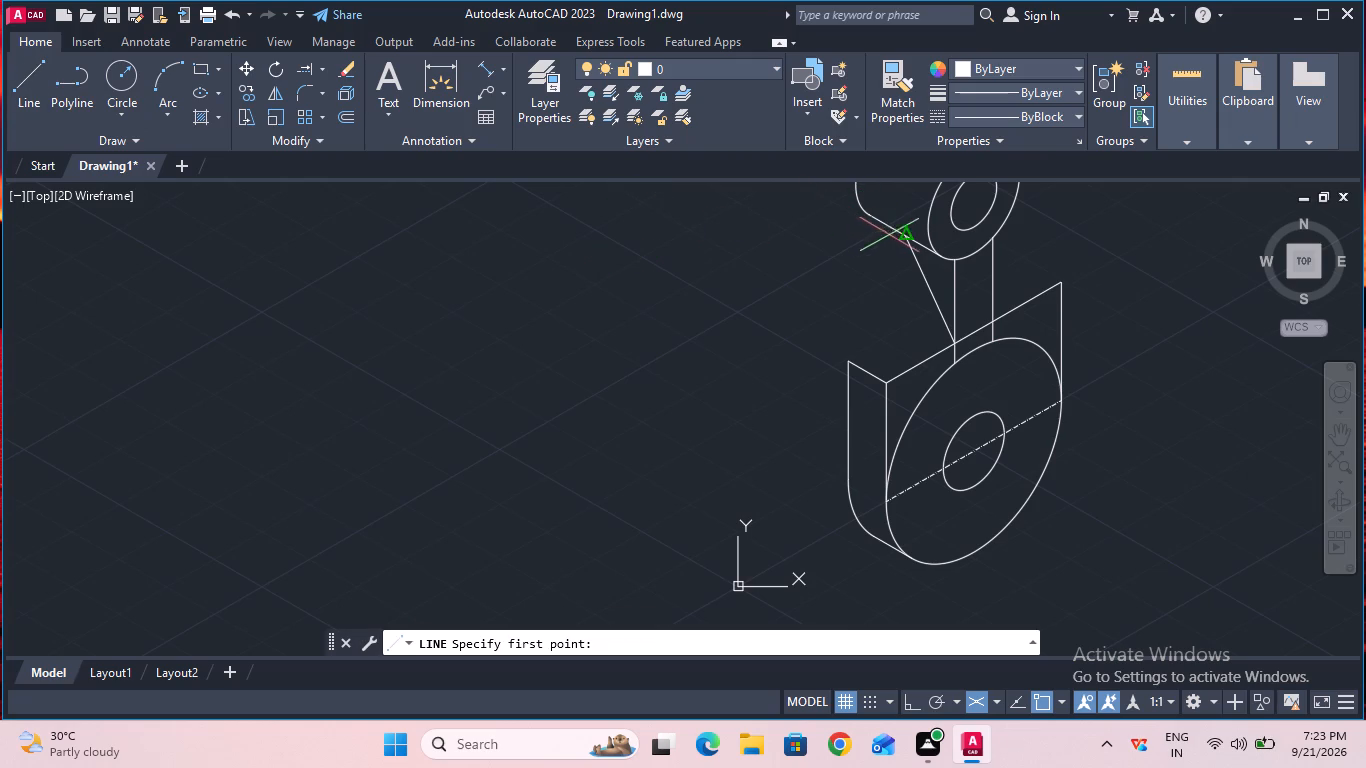
click(903, 236)
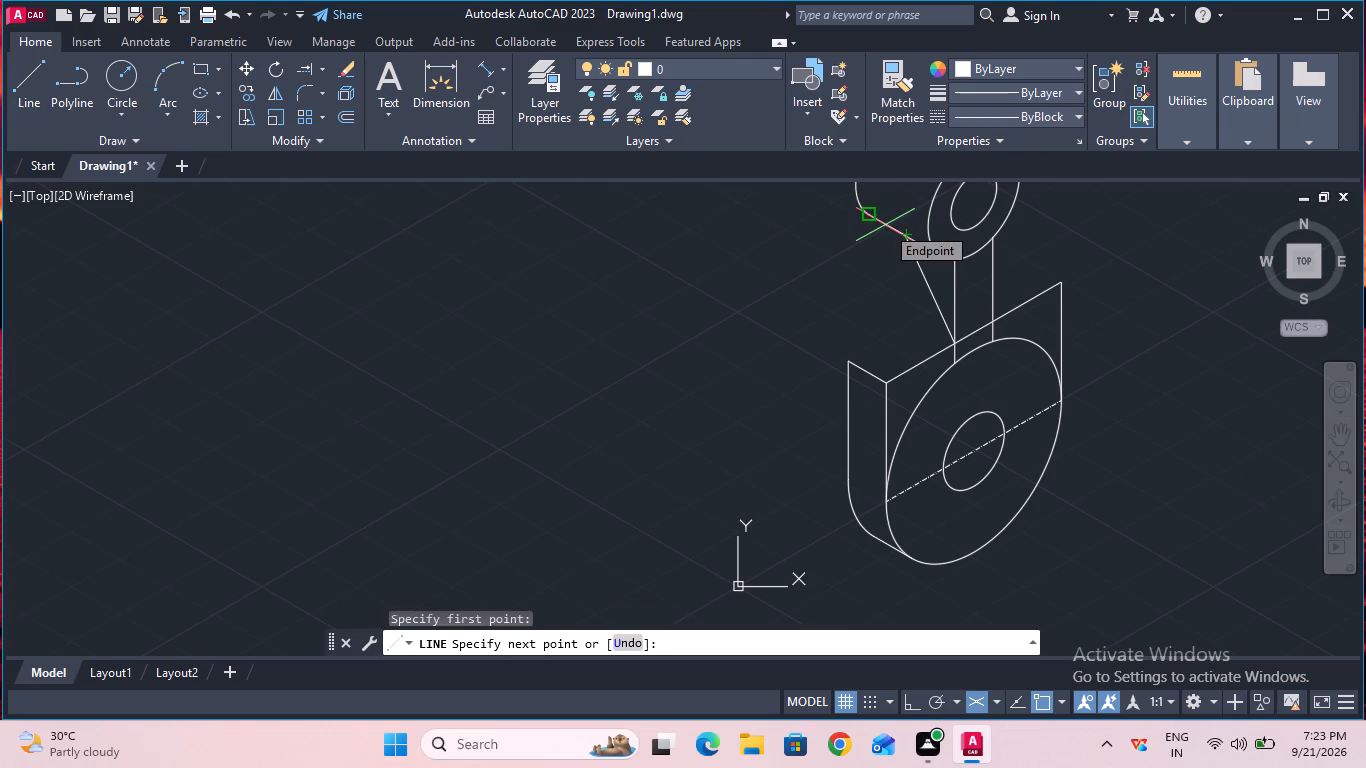
key(5)
key(Return)
key(Escape)
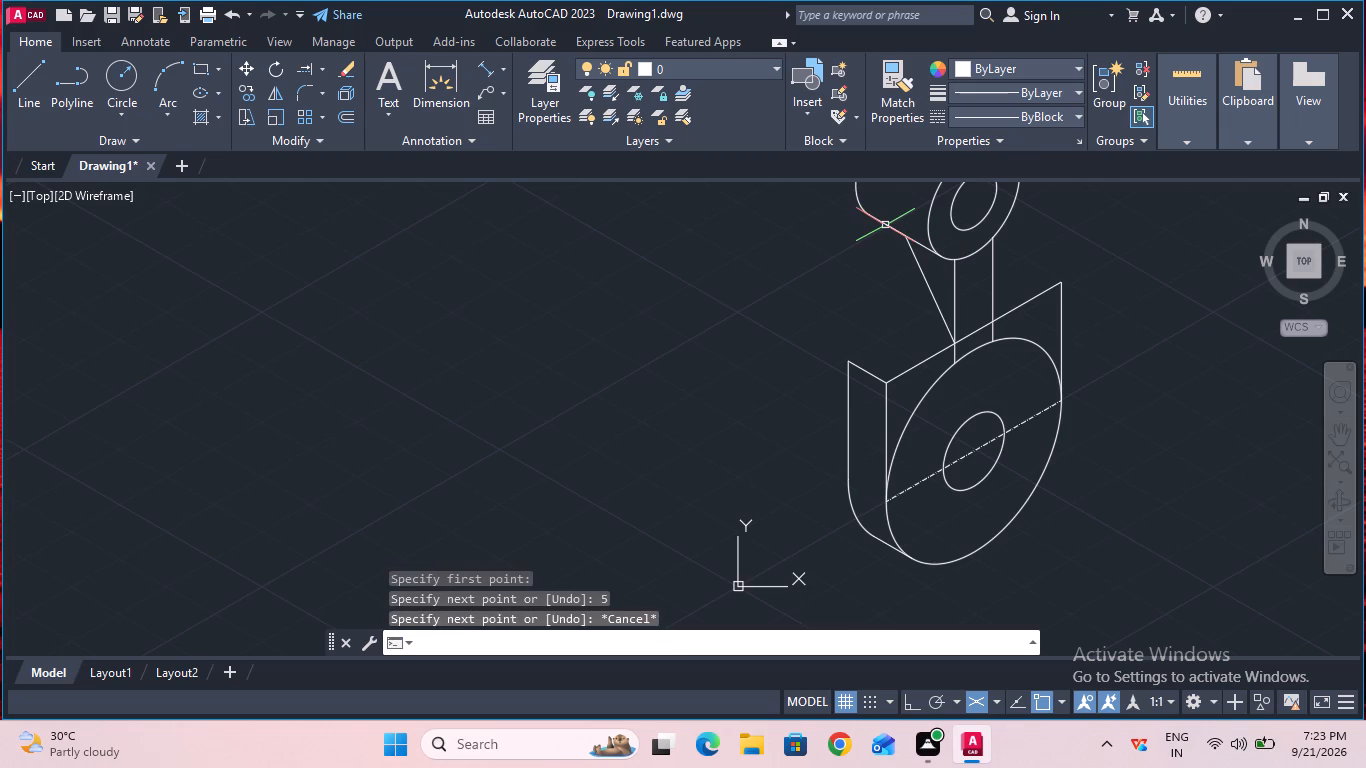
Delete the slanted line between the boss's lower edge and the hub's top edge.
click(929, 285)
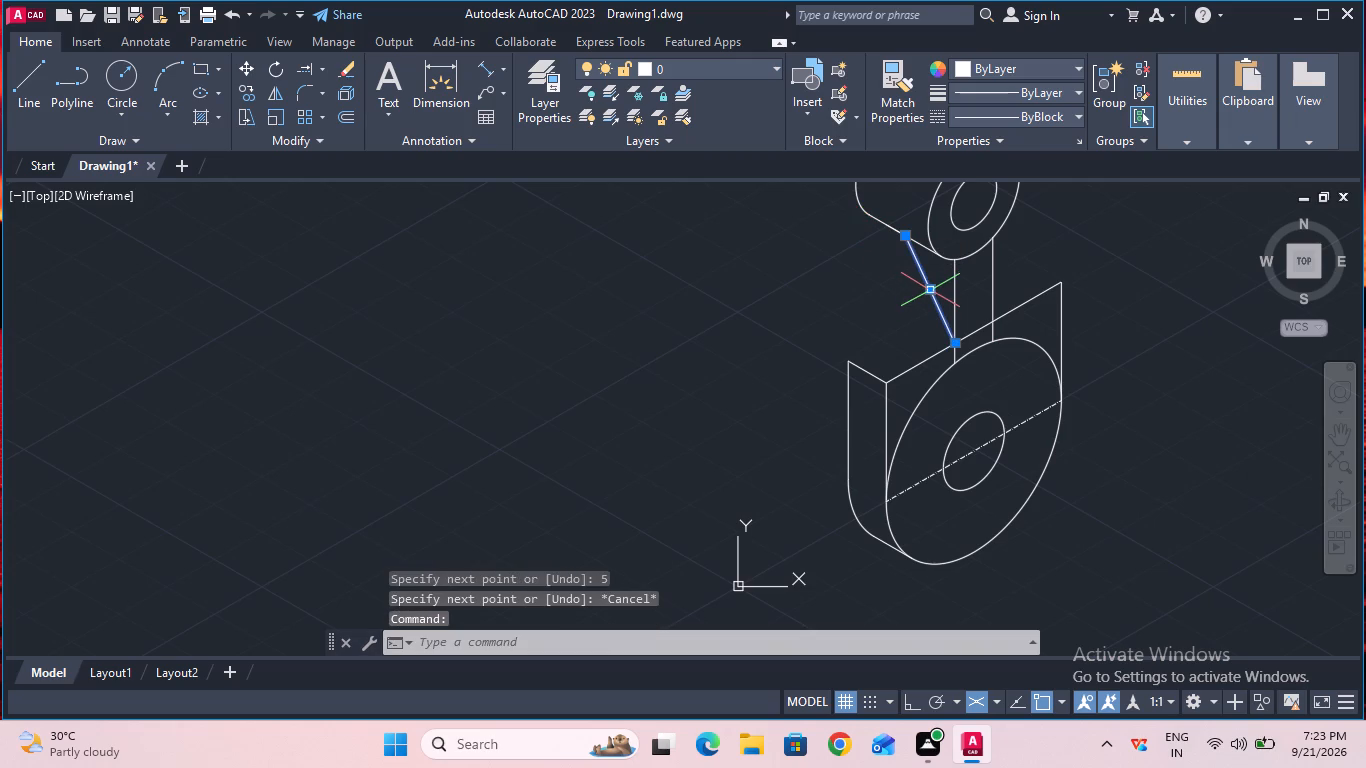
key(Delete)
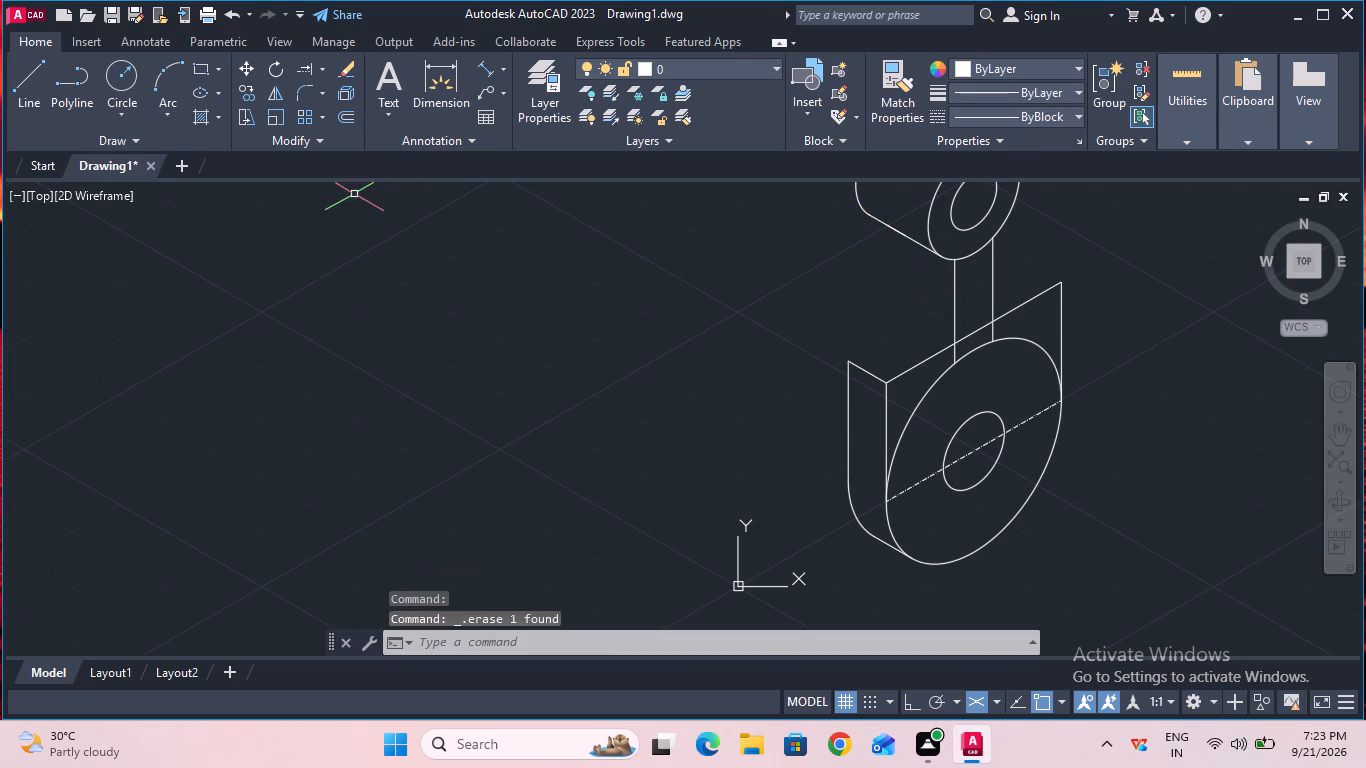
Draw a slanted line from the 5 mm segment's far end to where the hub's top edge meets the left web line.
click(43, 99)
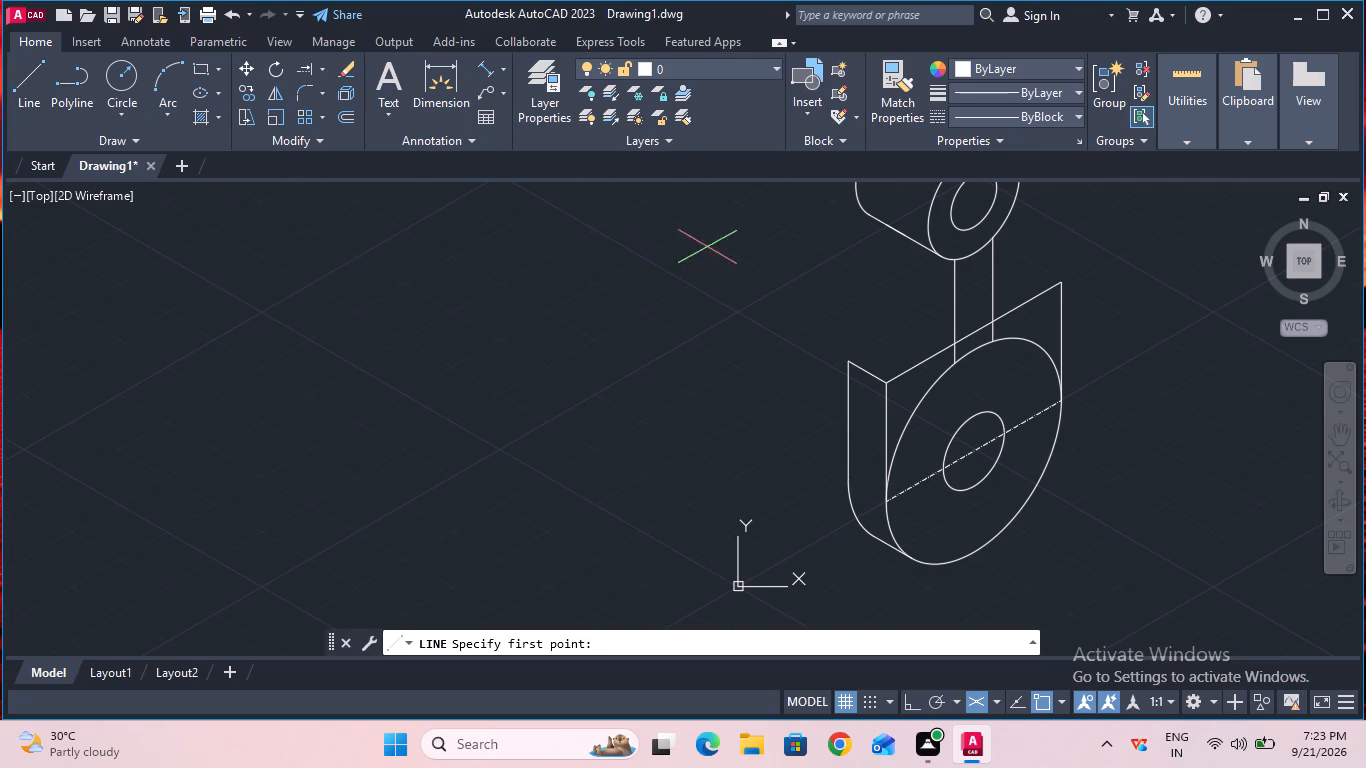
click(881, 230)
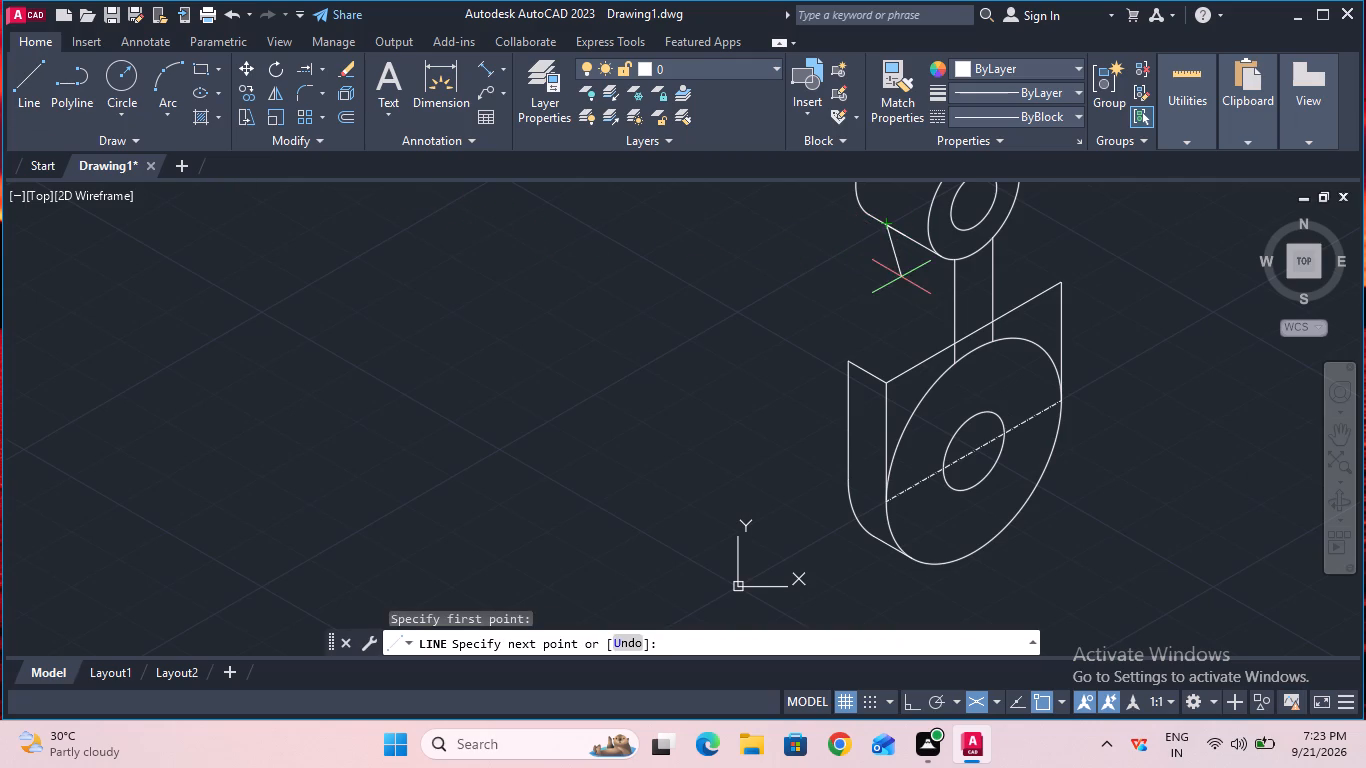
click(956, 341)
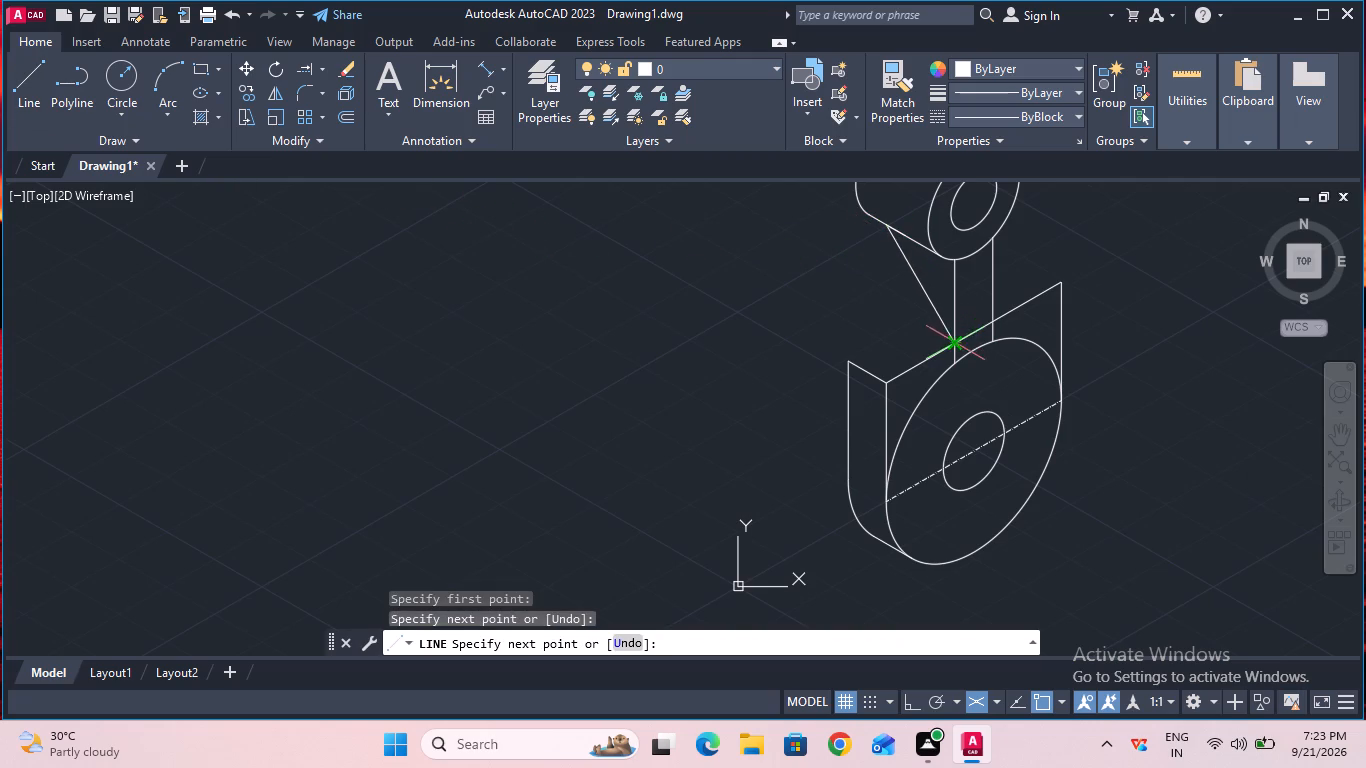
key(Escape)
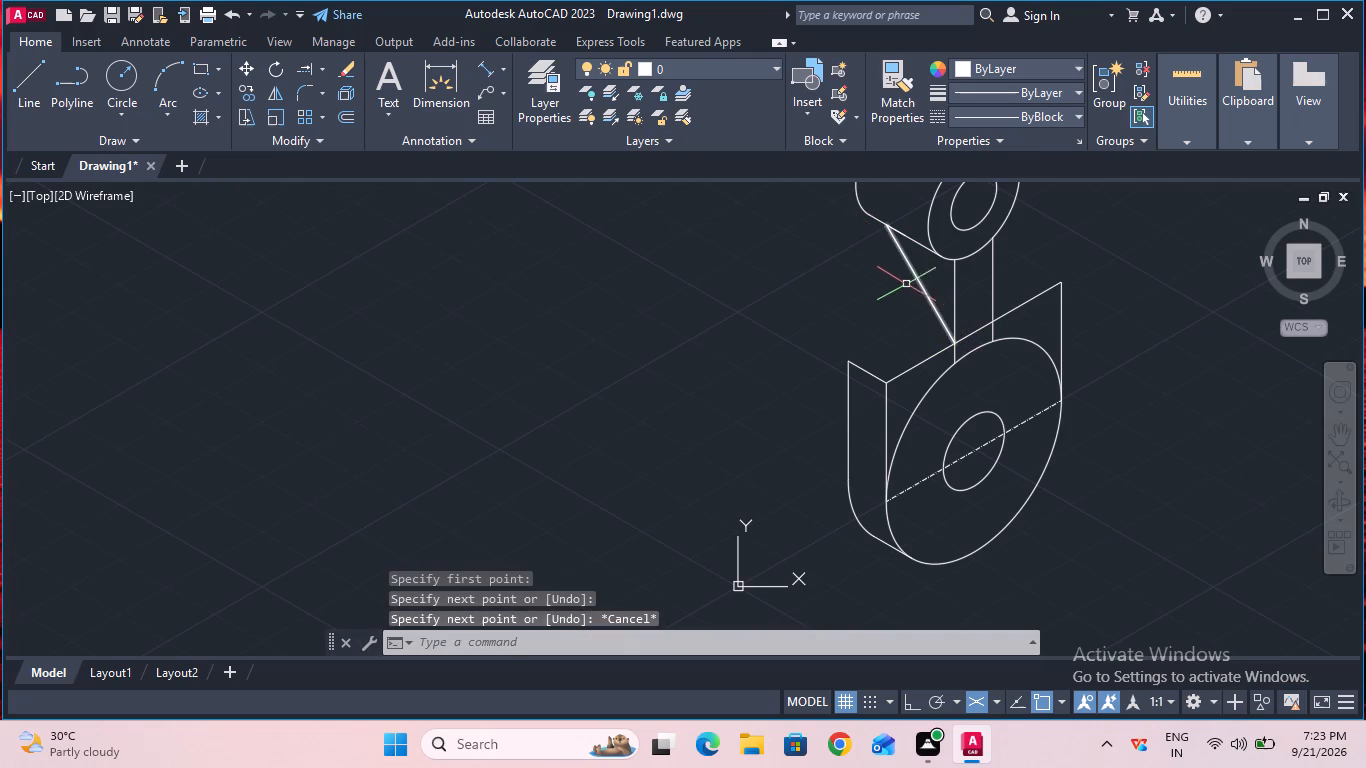
Trim the short segment on the boss's lower edge beside the slanted line's upper end.
click(342, 69)
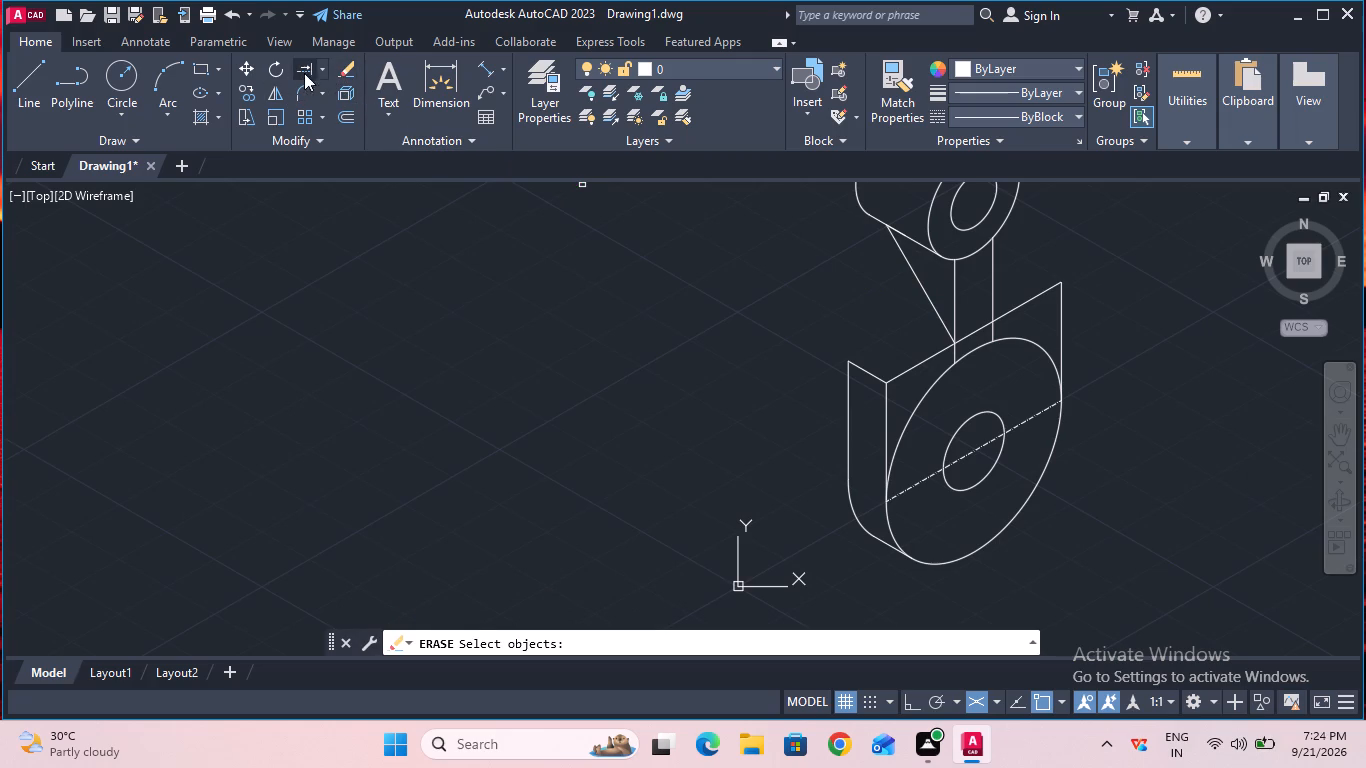
click(319, 68)
click(319, 83)
click(897, 231)
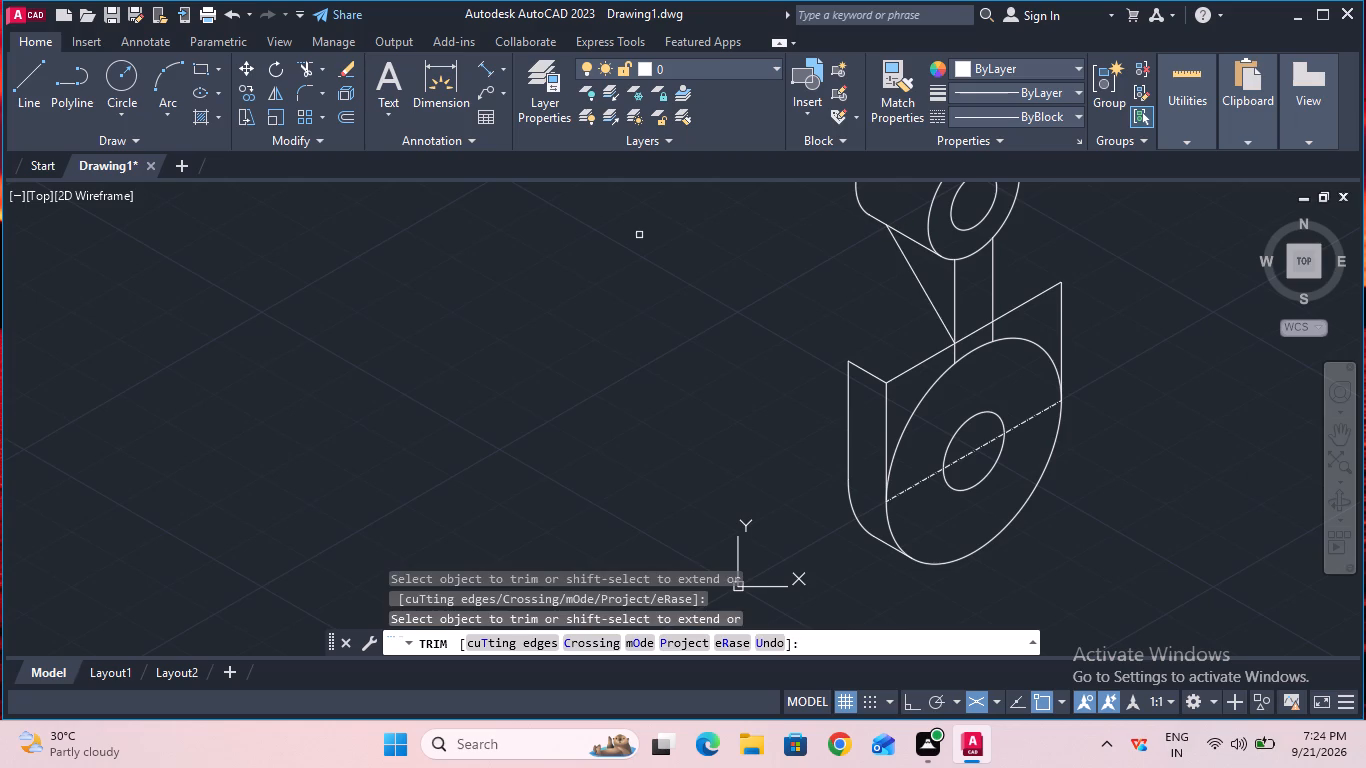
key(Escape)
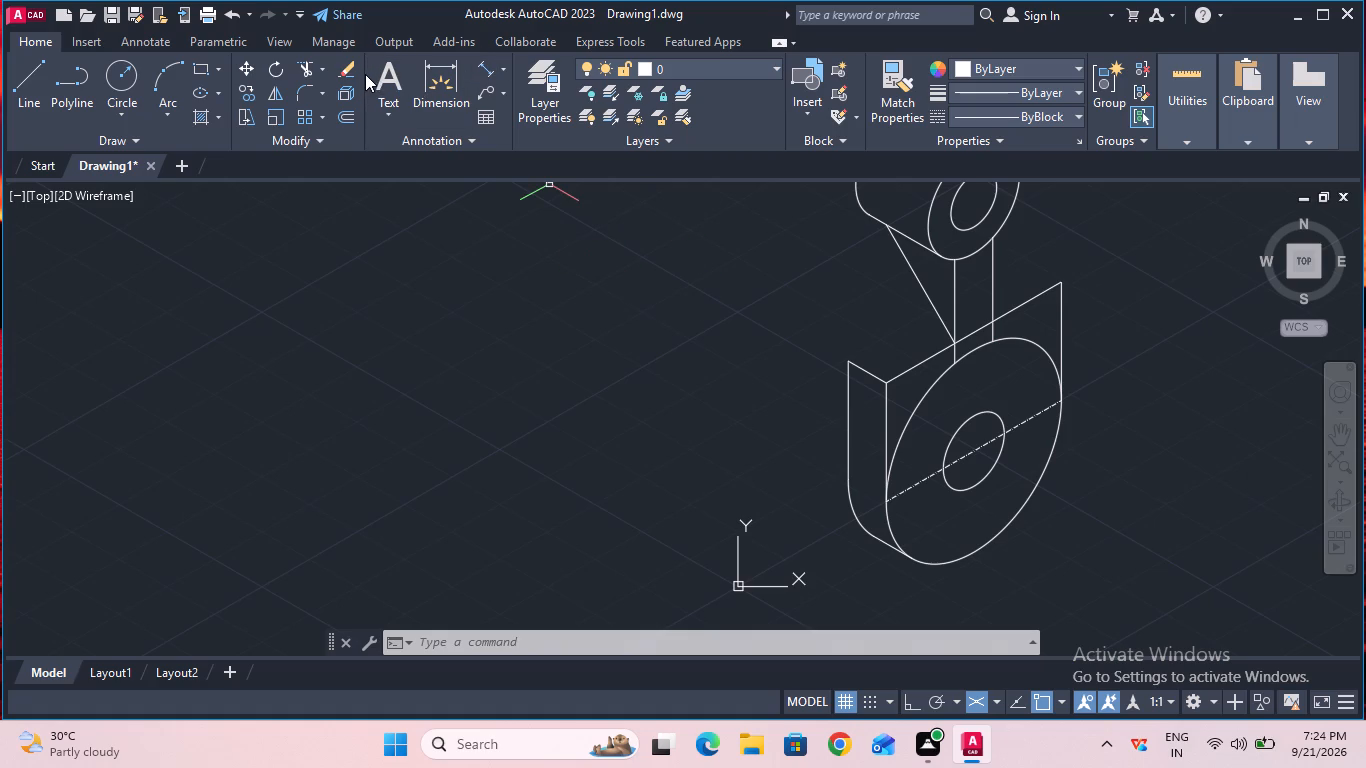
Measure the aligned distance along the hub's top edge from the left web line to its right end.
click(482, 65)
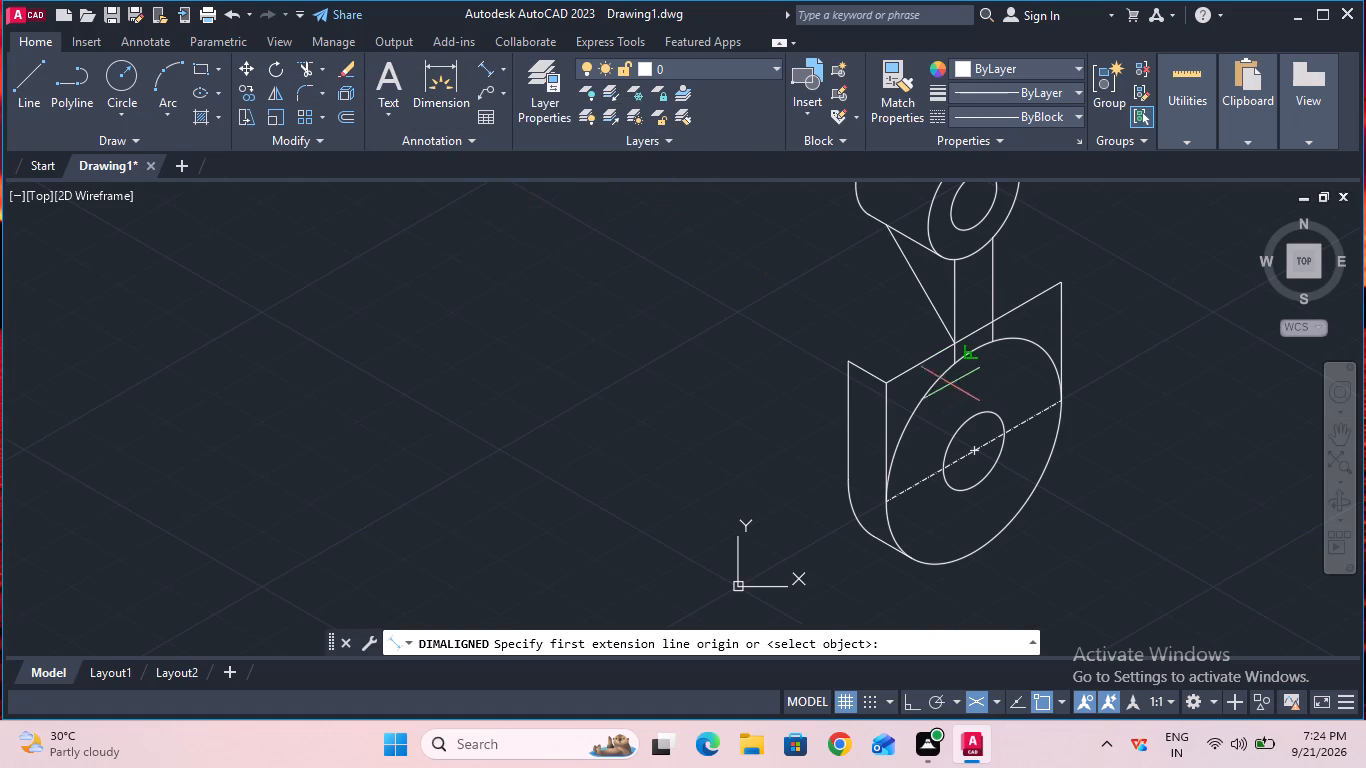
click(958, 349)
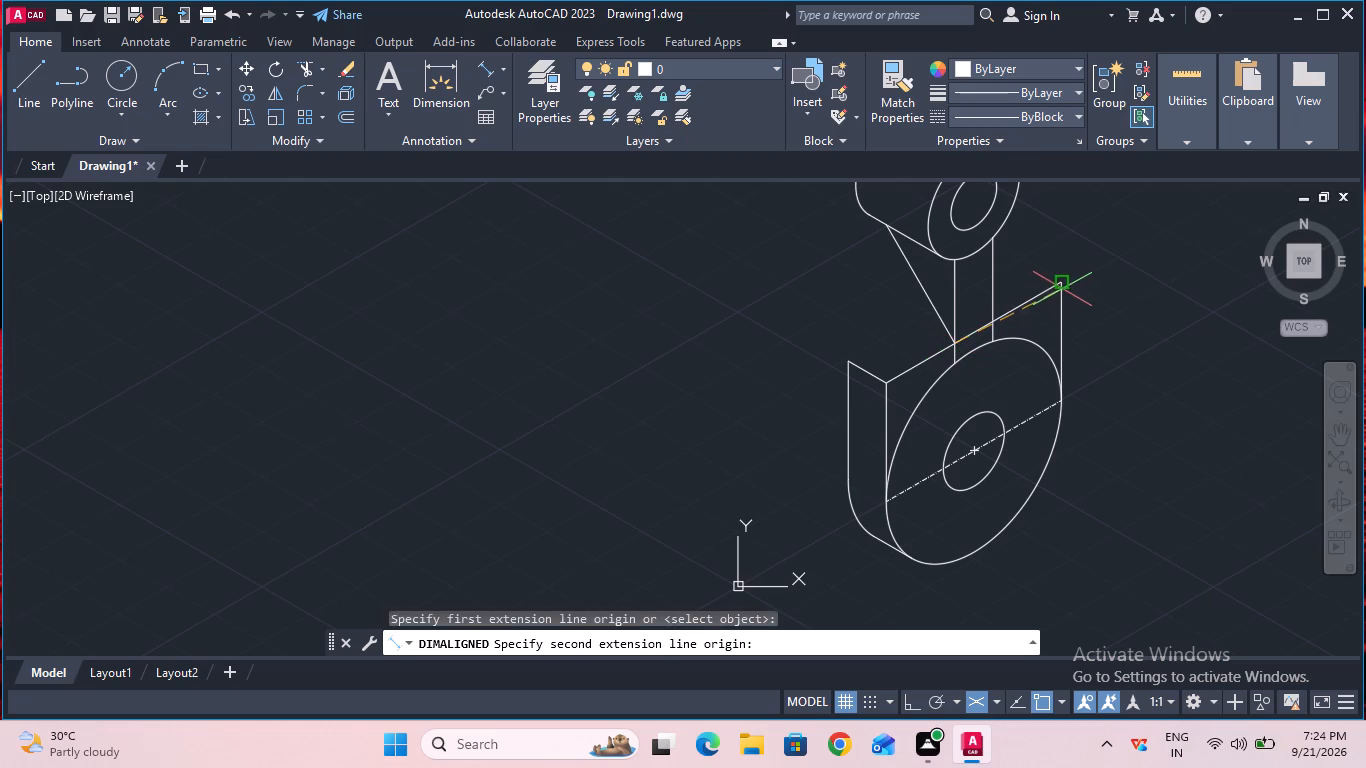
click(1058, 286)
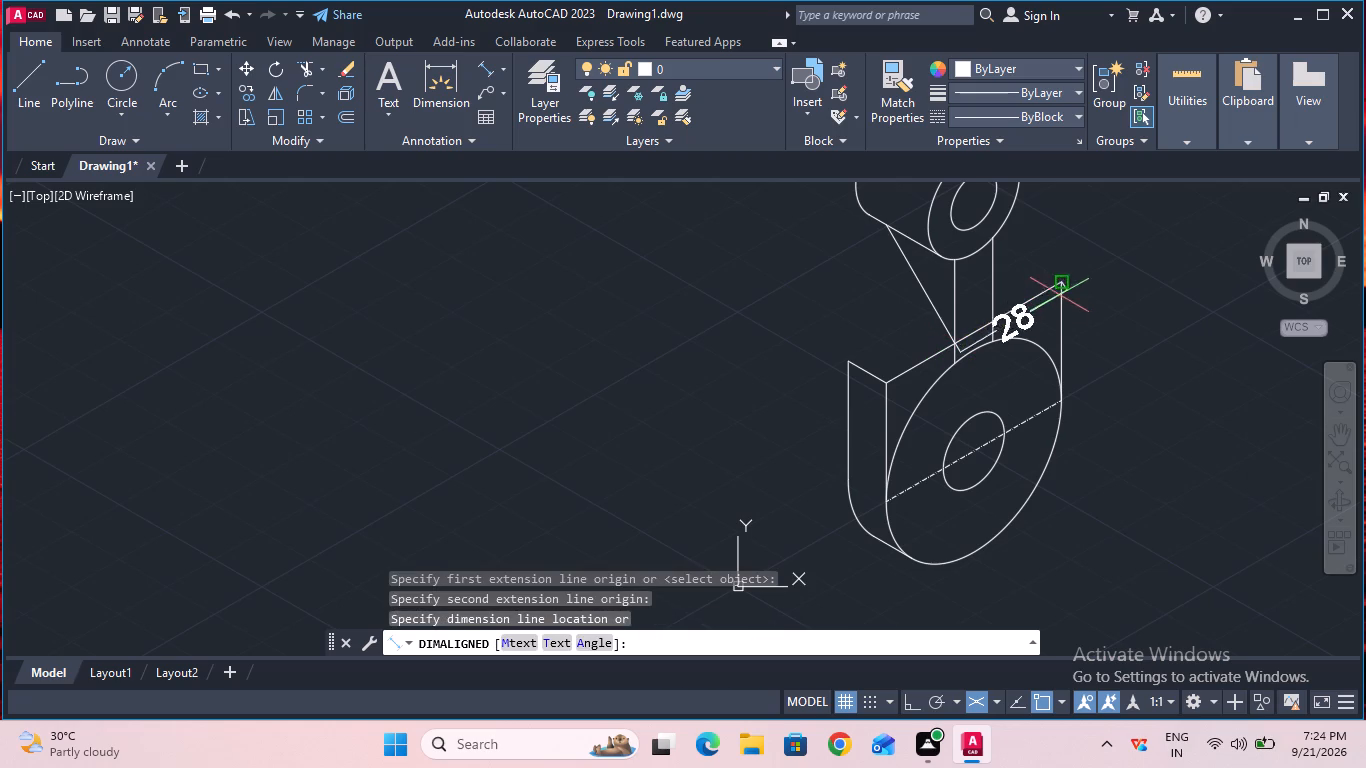
key(Escape)
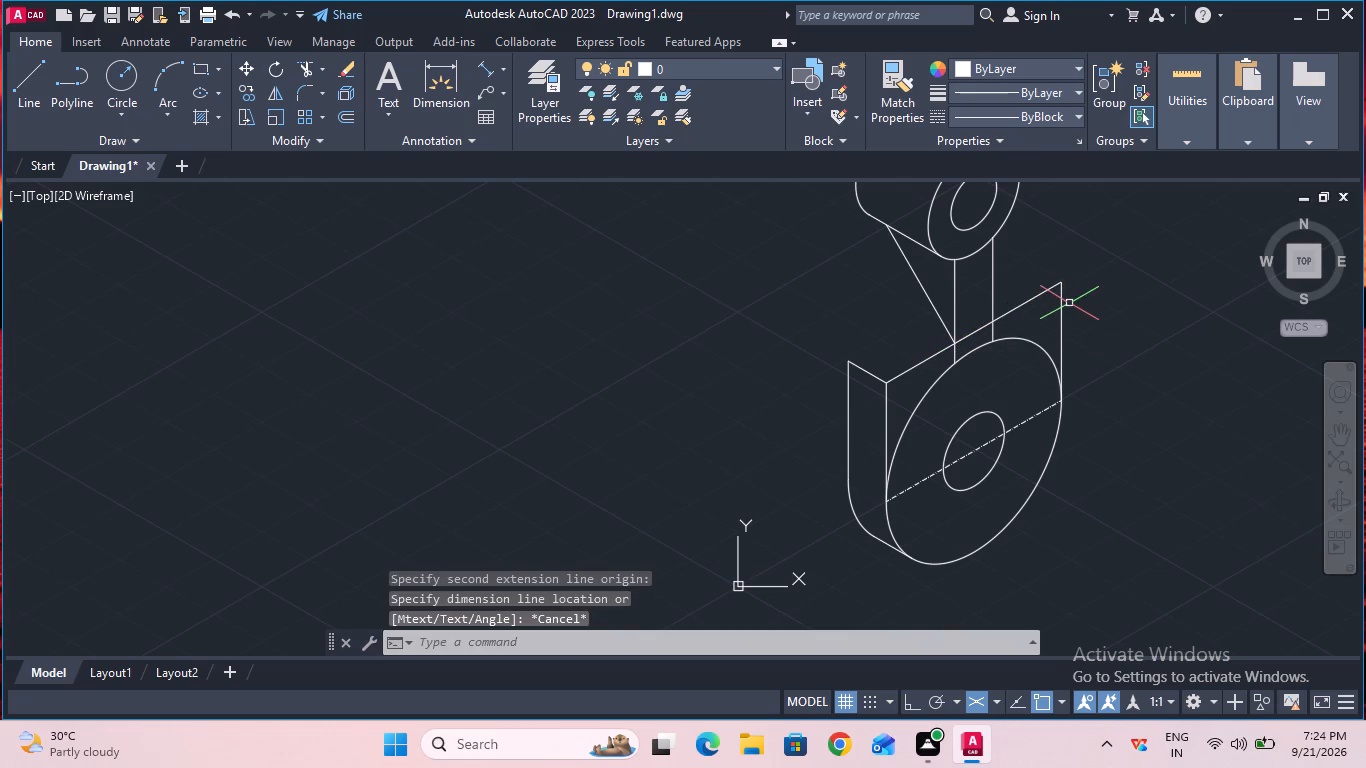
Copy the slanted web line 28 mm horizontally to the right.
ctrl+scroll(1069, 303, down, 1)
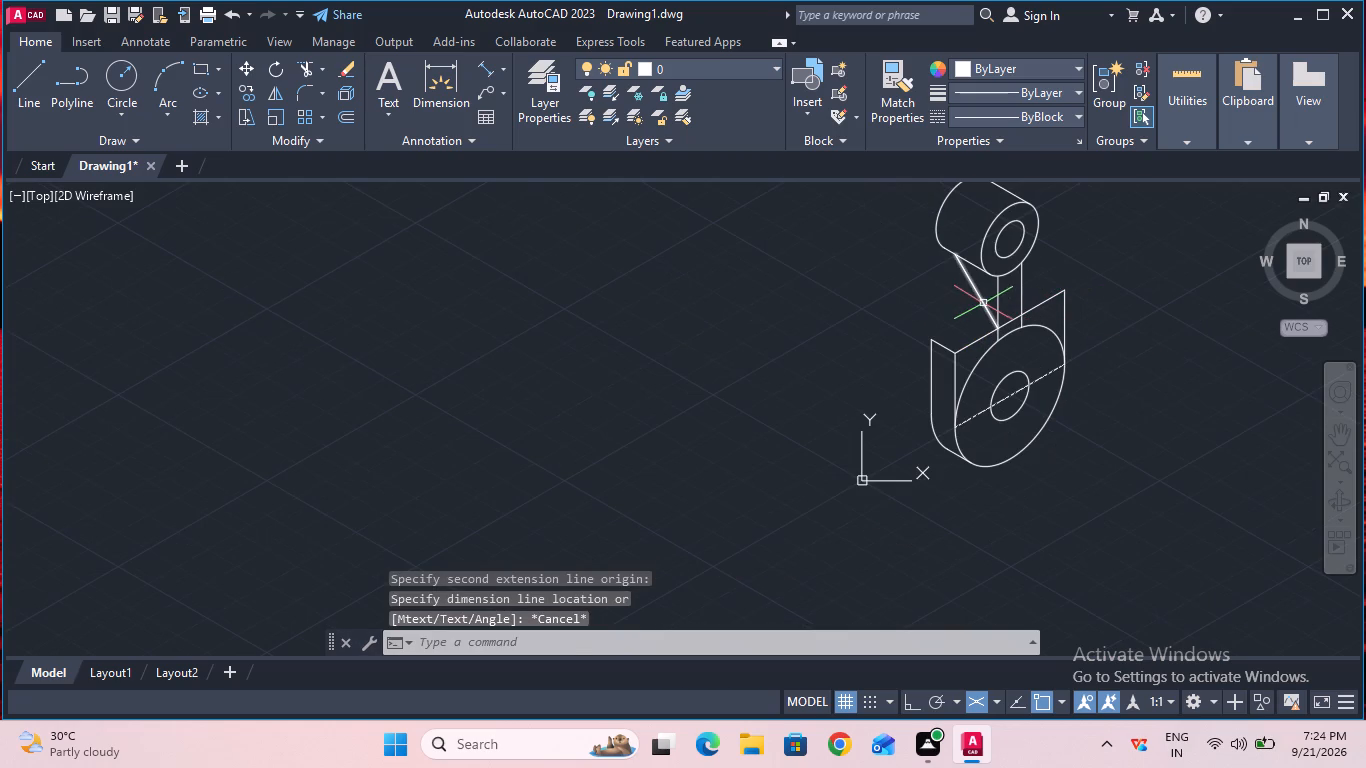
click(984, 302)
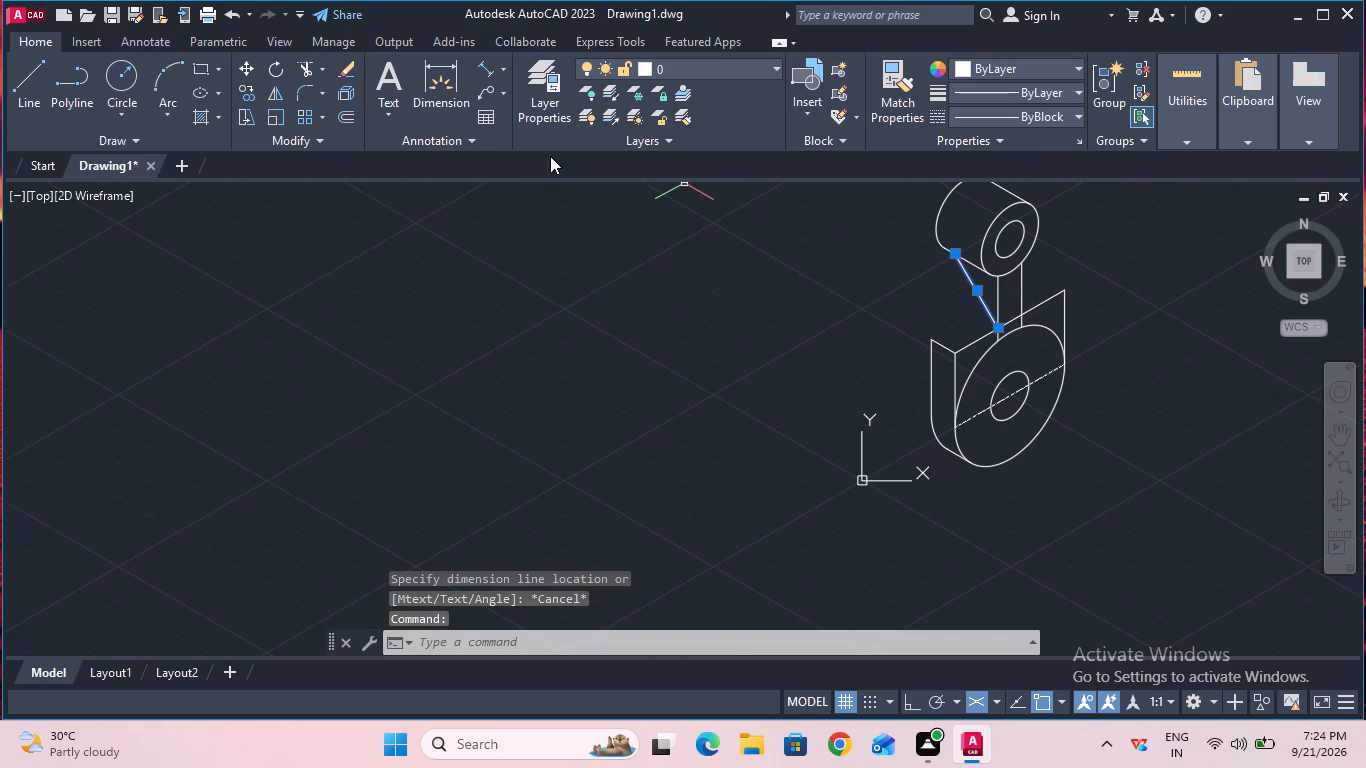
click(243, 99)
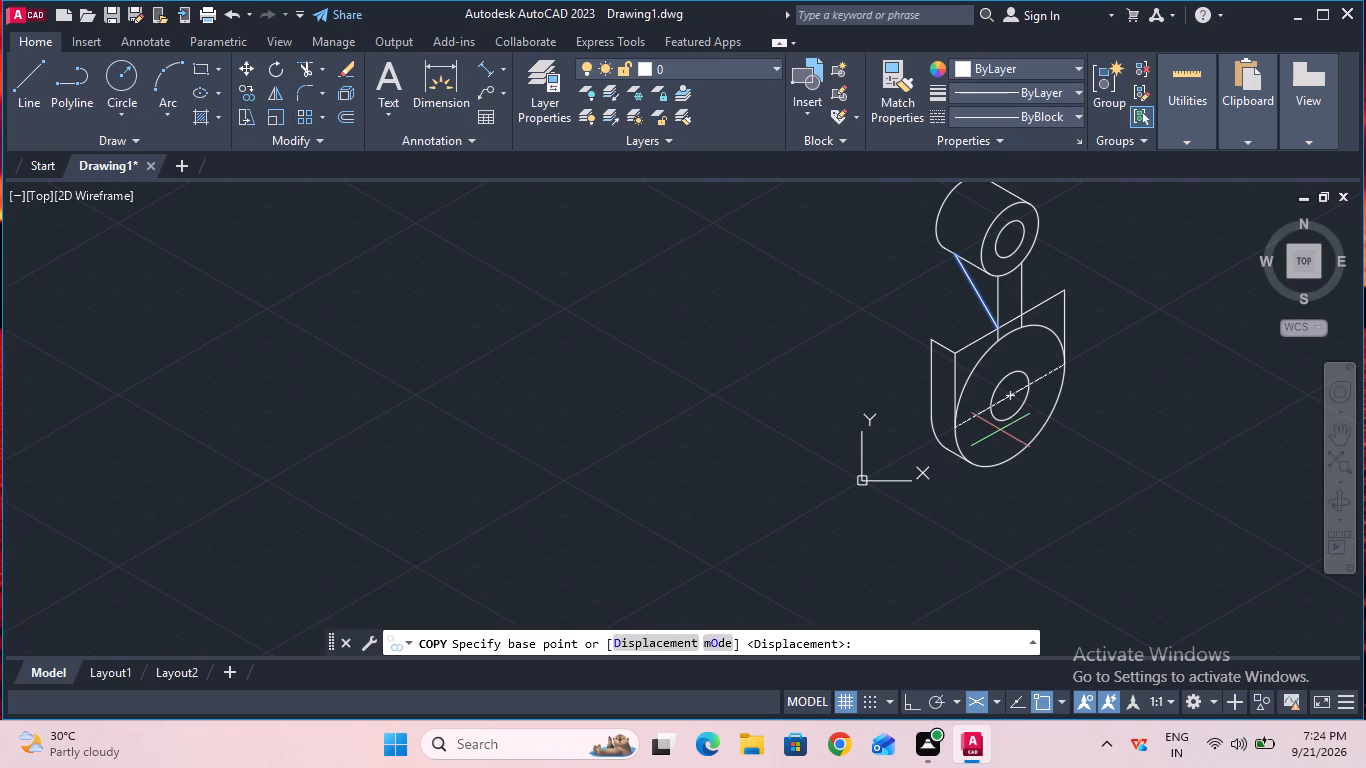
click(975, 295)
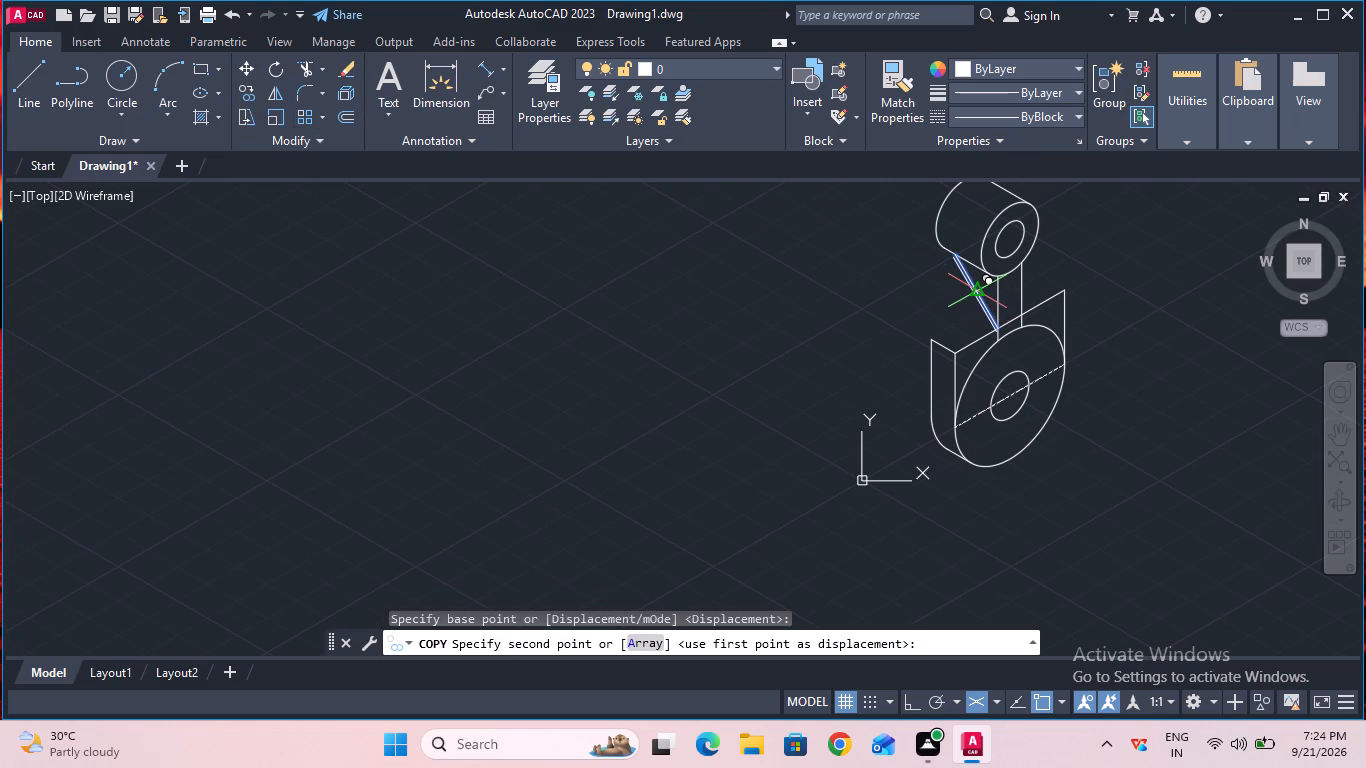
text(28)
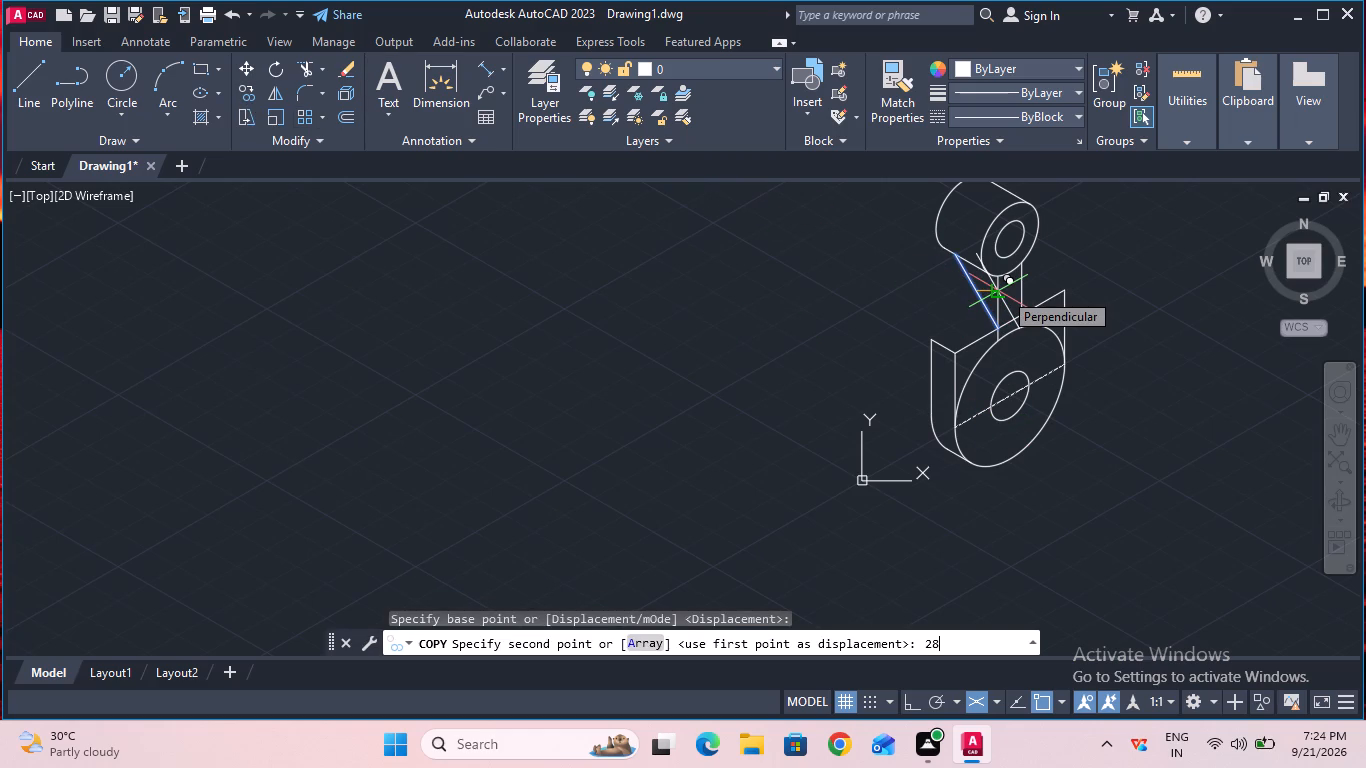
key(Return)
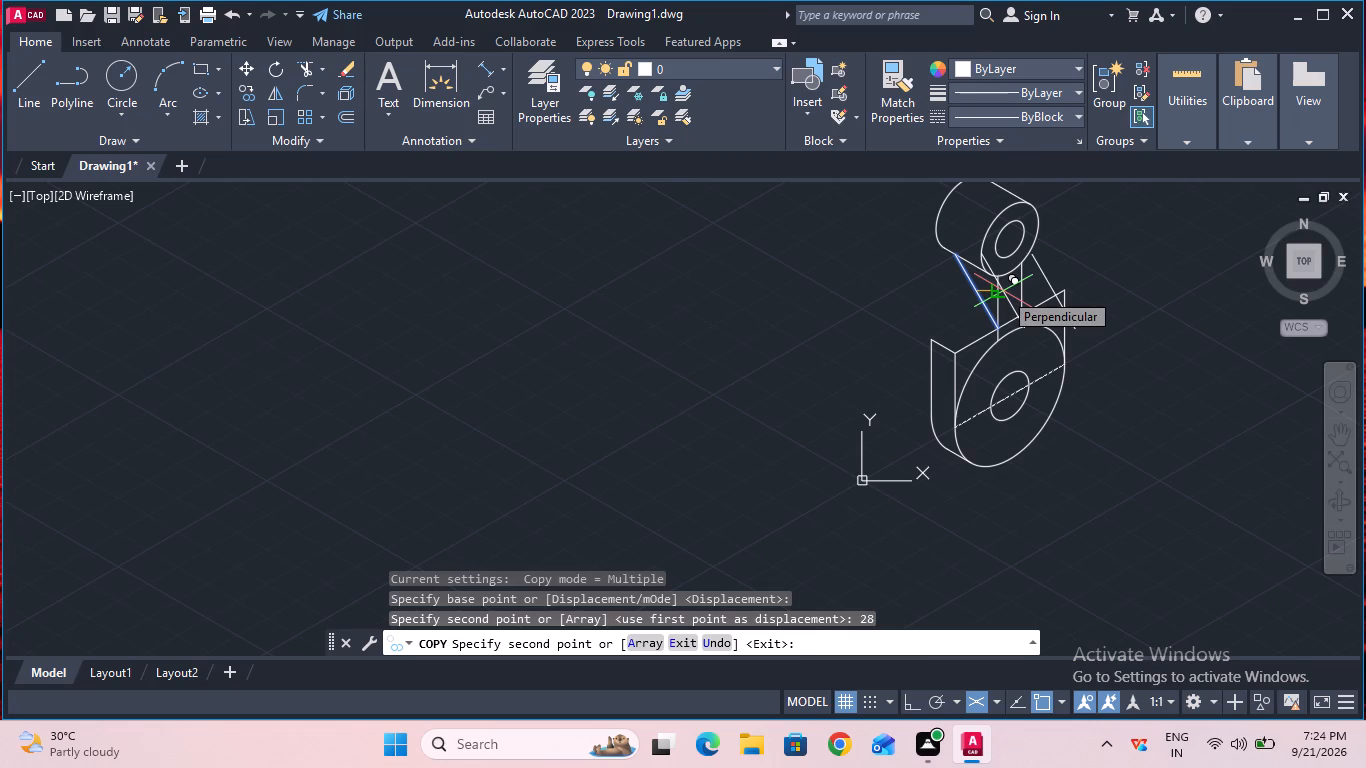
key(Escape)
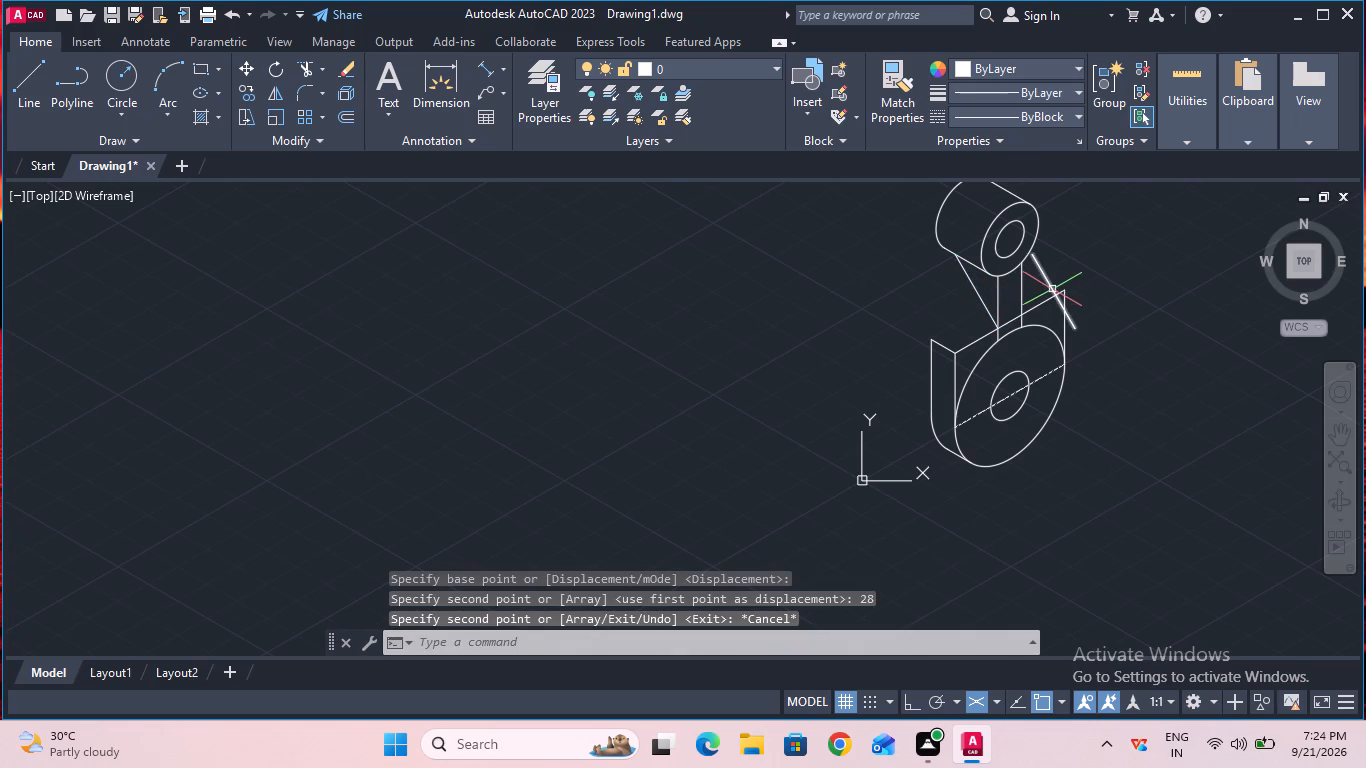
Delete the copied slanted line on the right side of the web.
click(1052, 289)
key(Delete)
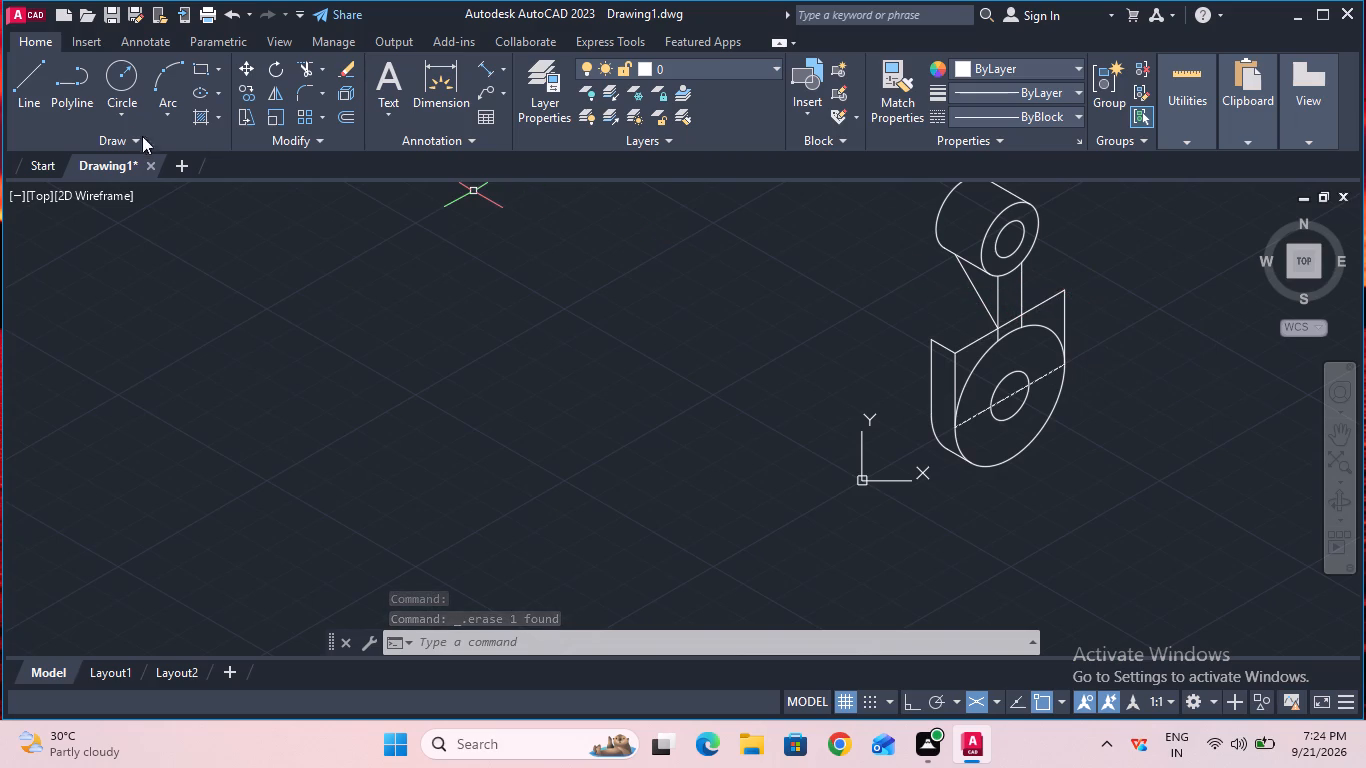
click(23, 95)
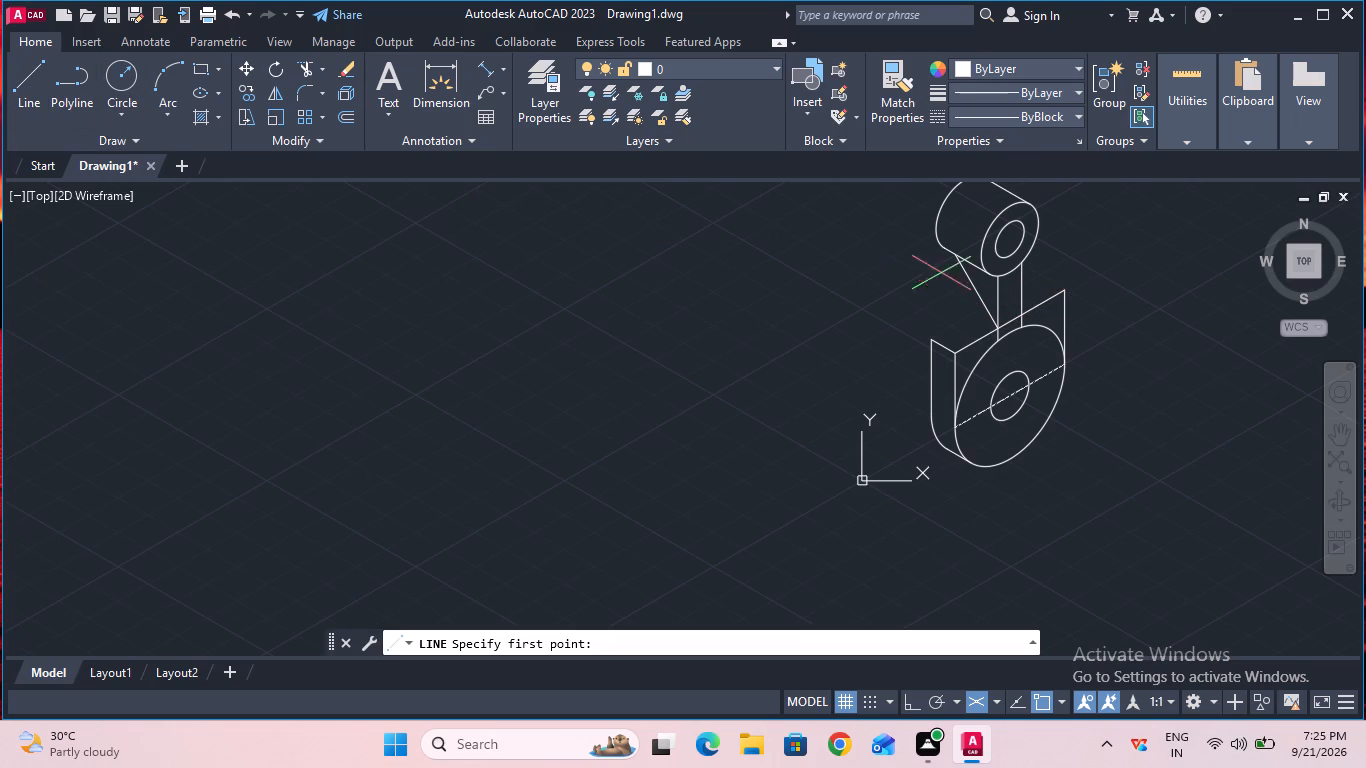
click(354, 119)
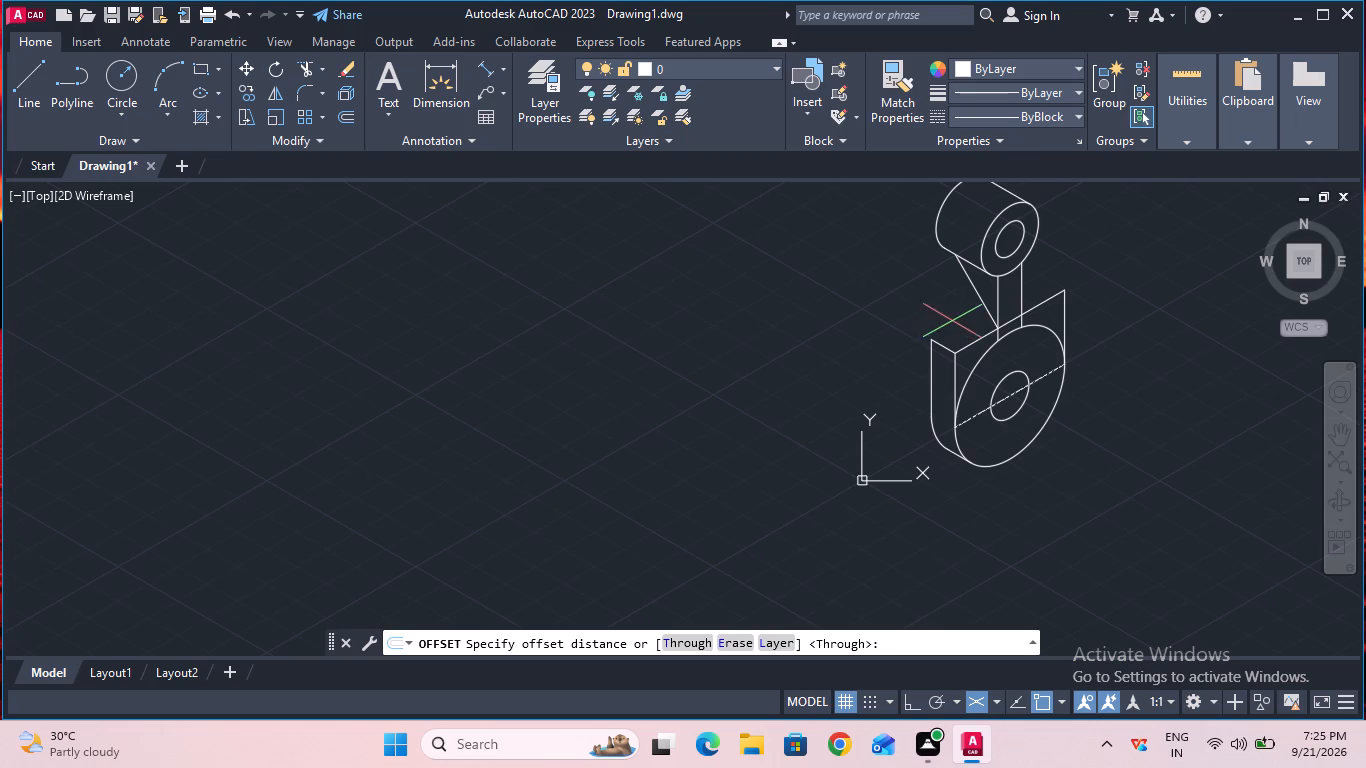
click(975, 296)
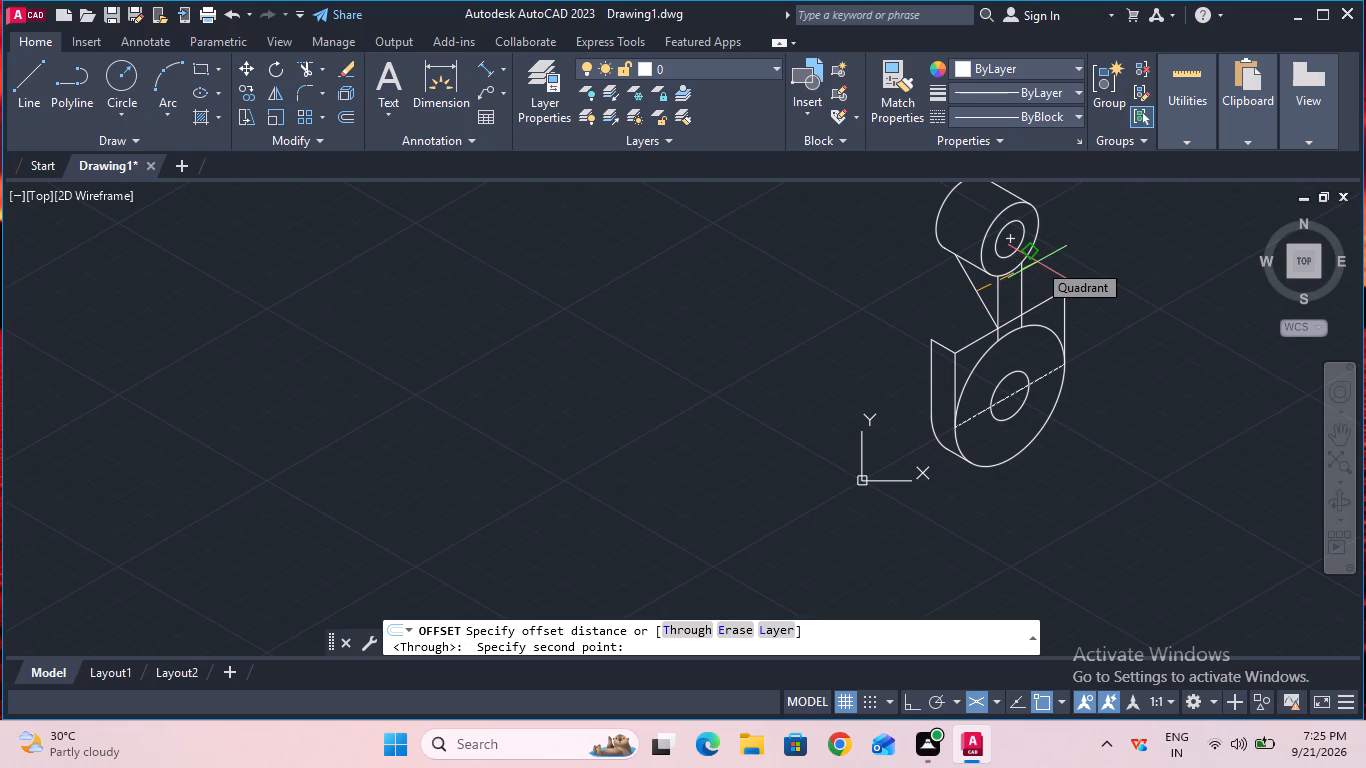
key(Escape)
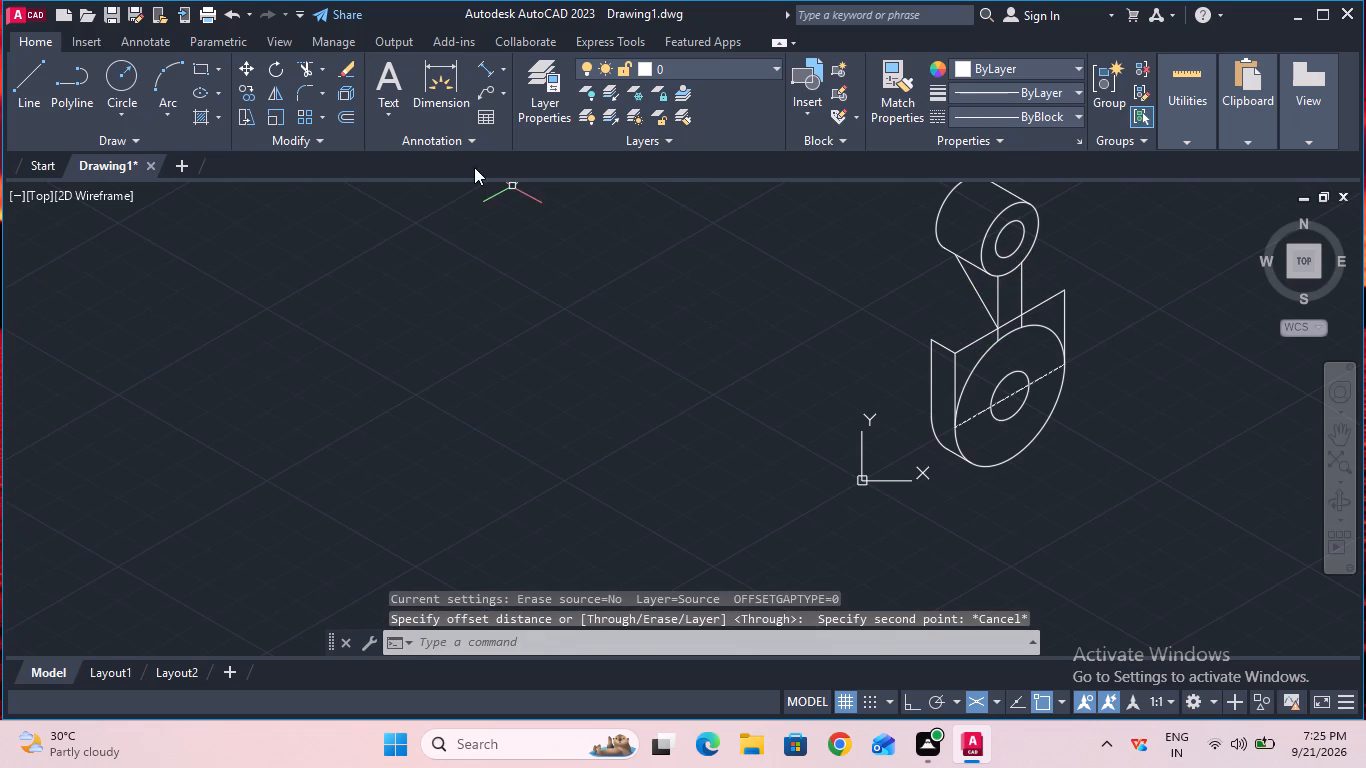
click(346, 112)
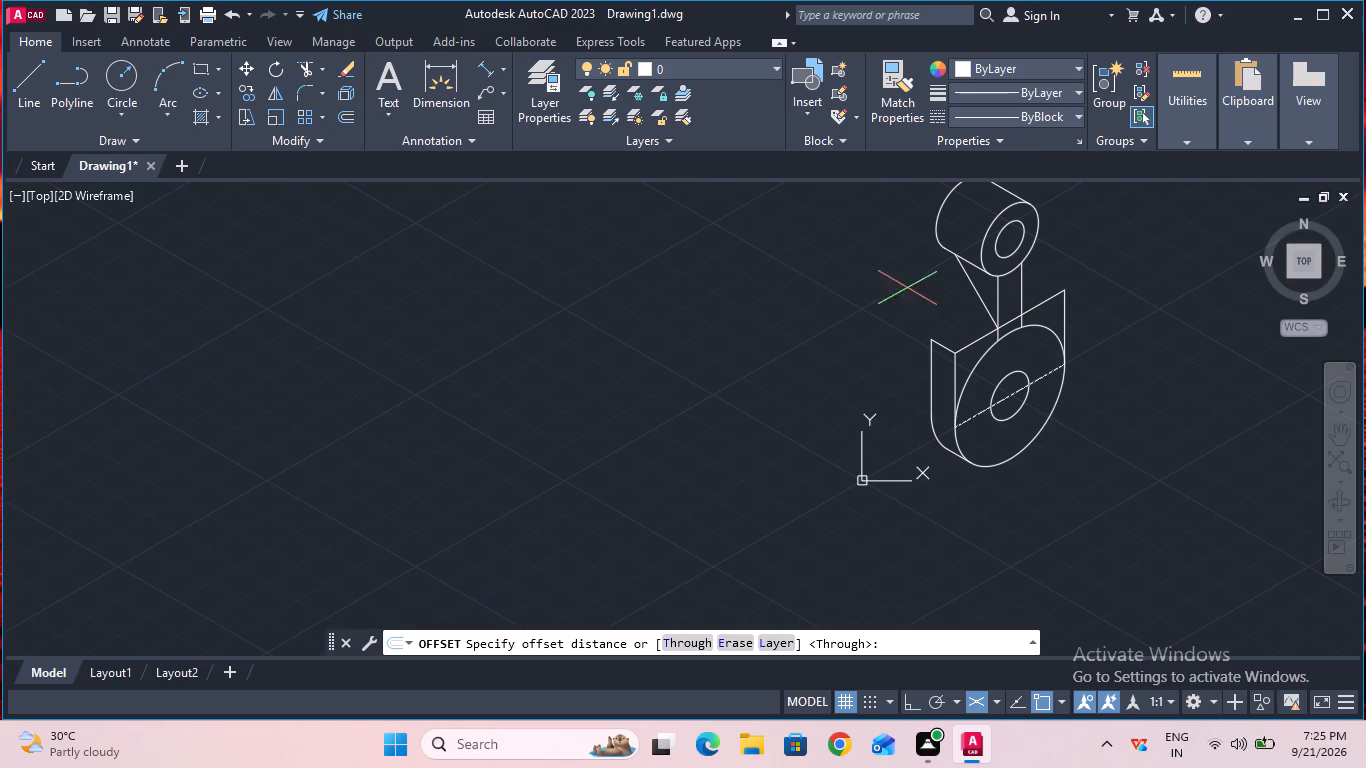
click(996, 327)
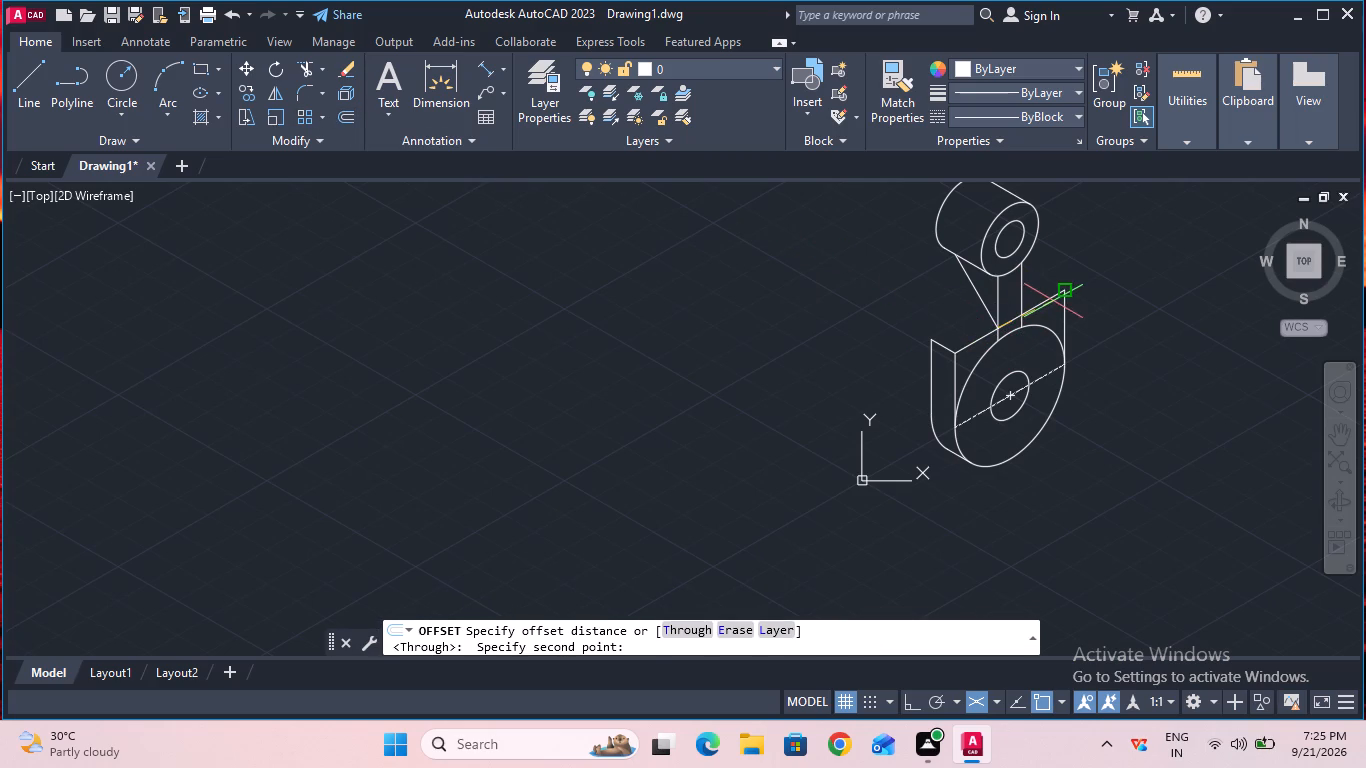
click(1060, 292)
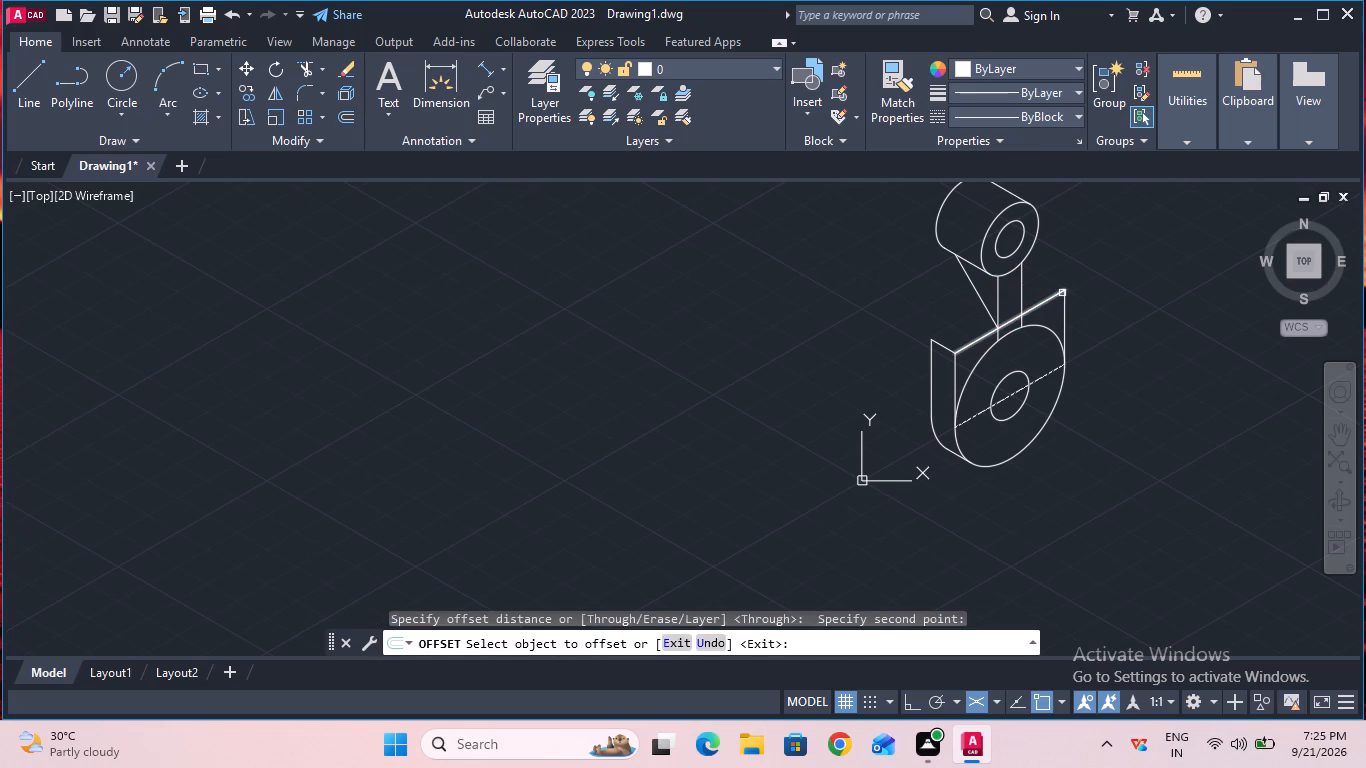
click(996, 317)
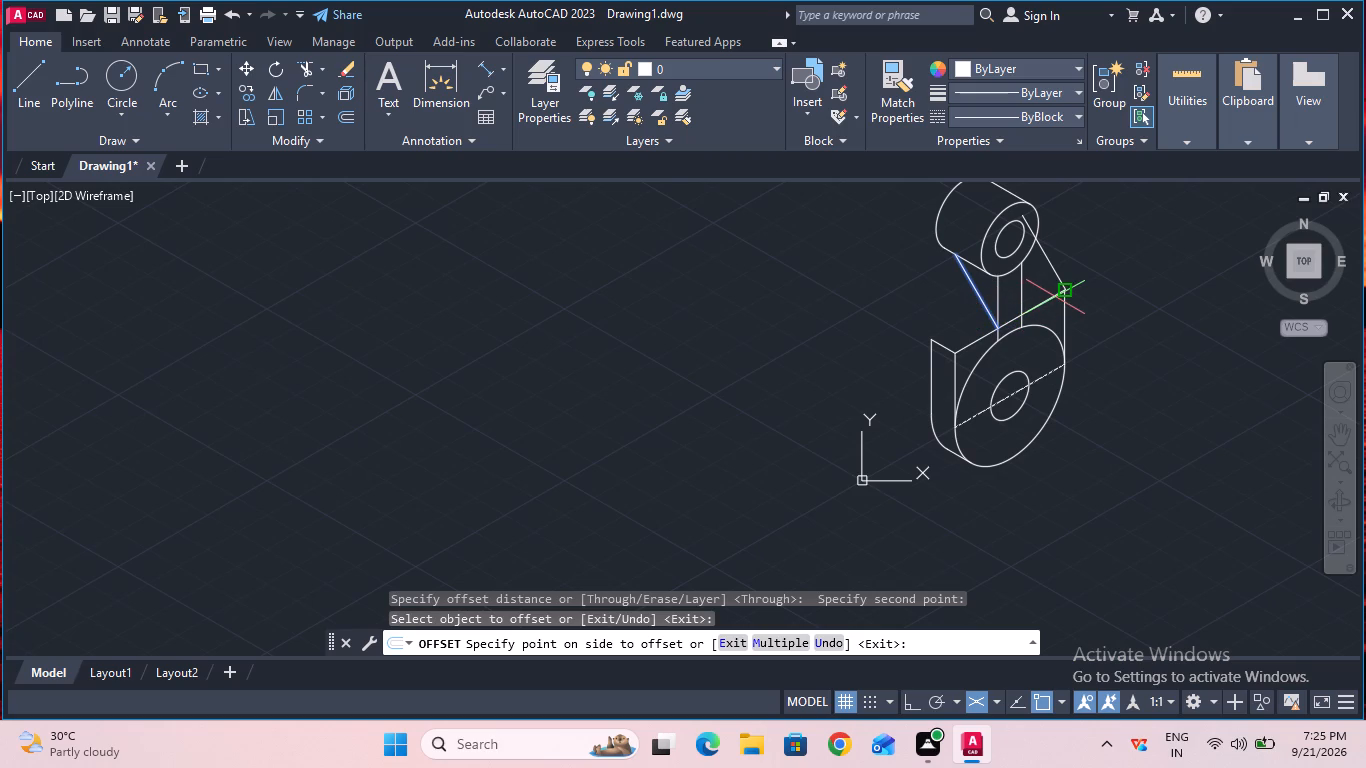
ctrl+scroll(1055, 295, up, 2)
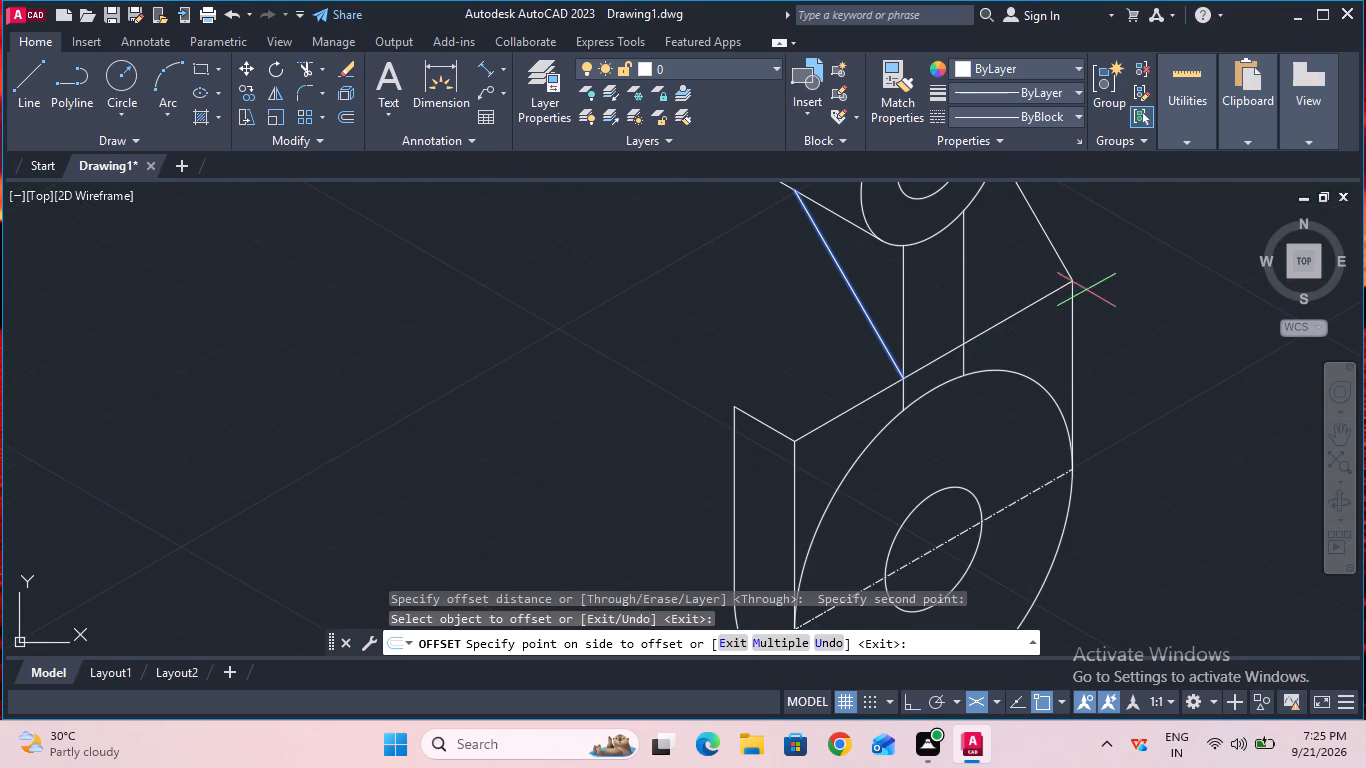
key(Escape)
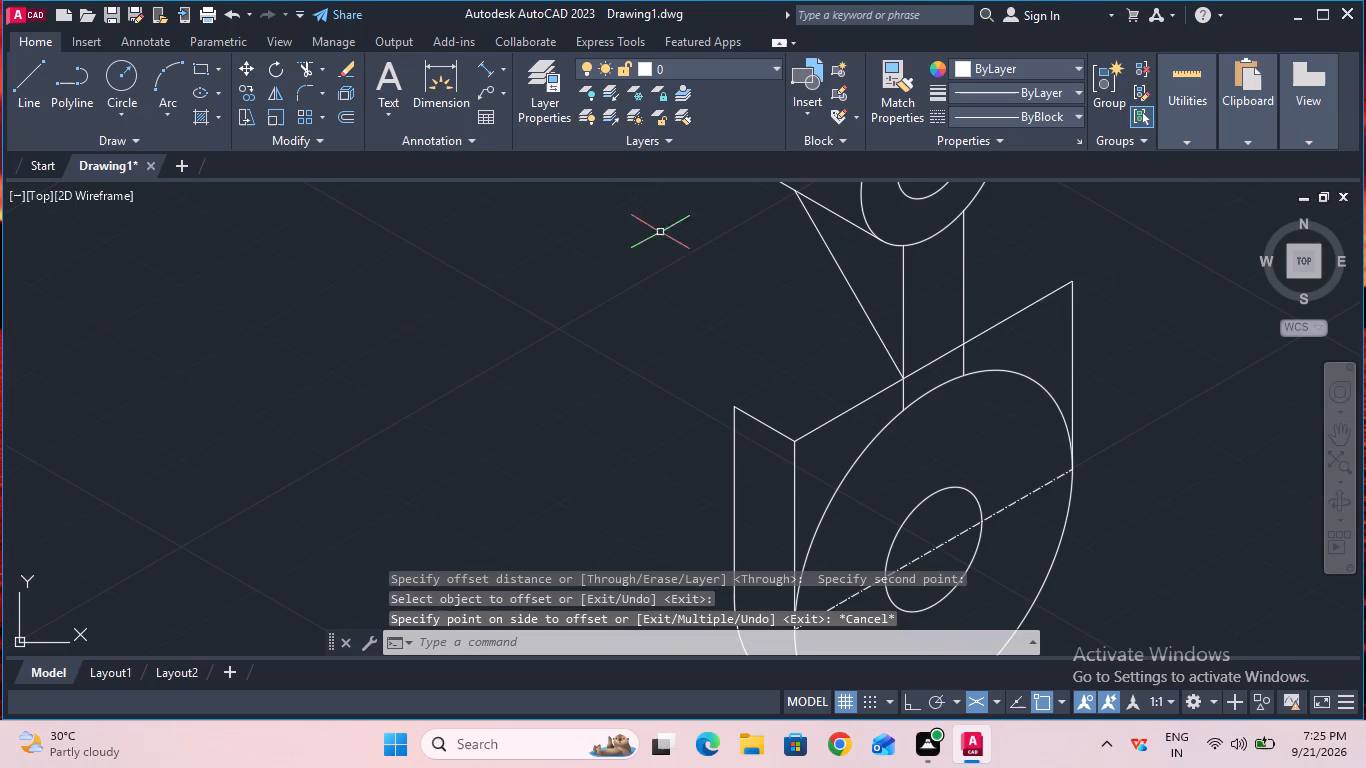
Offset the slanted web line 28 mm to the right, picking the distance along the hub's top edge from the left web line to its right end.
click(338, 113)
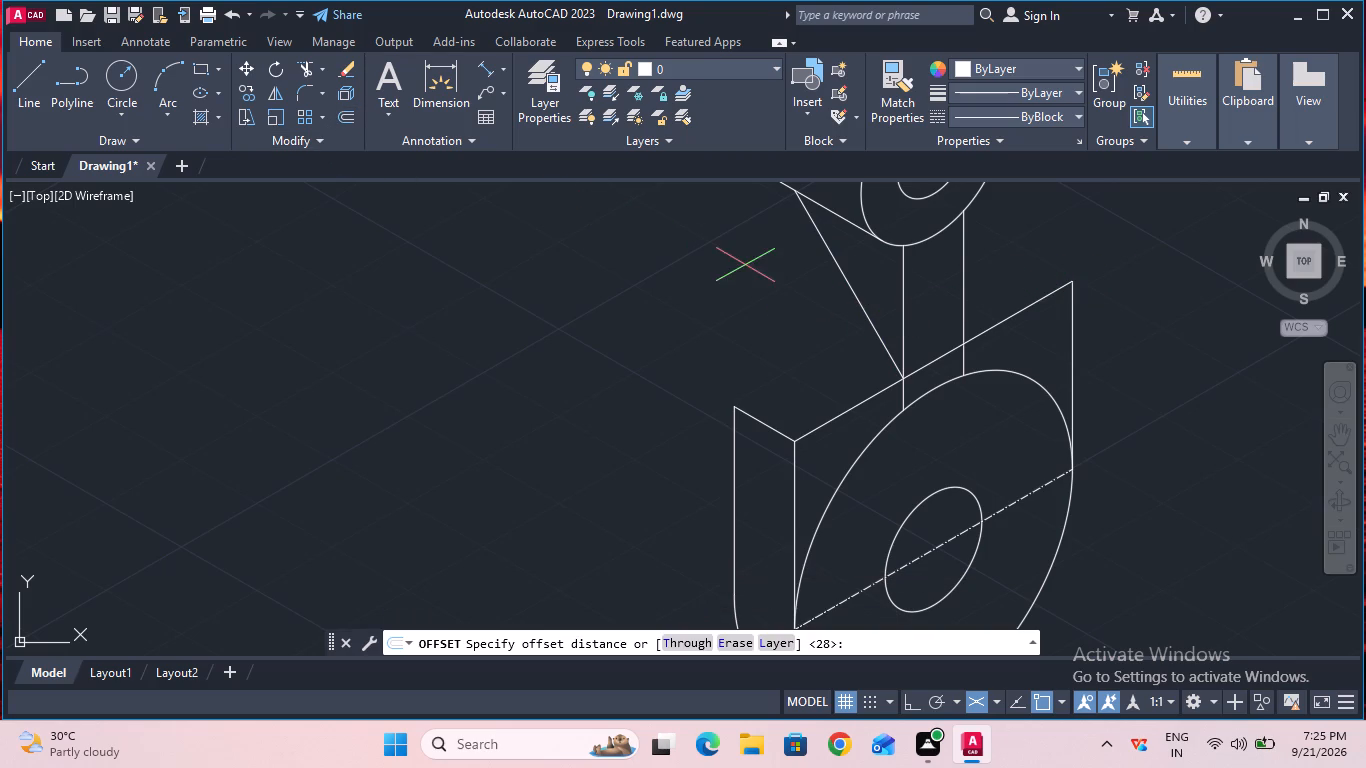
click(901, 382)
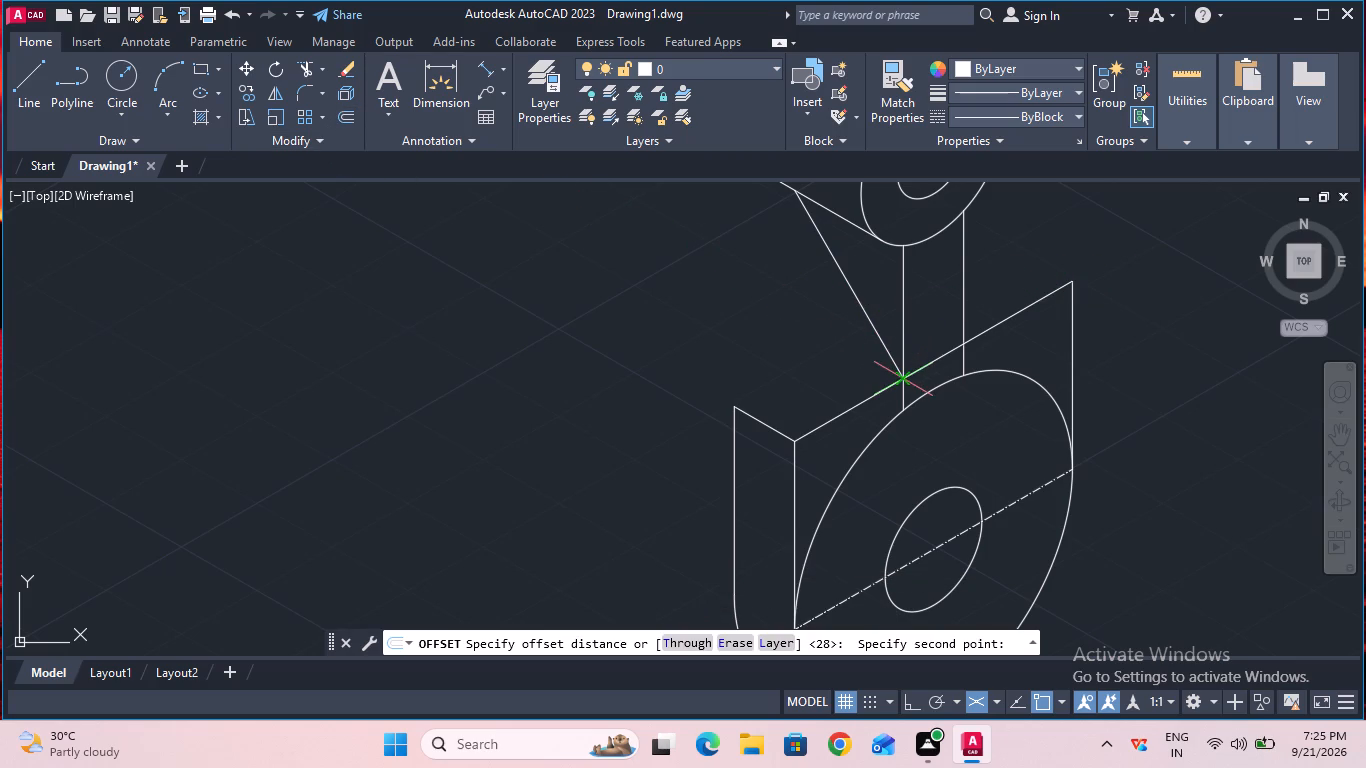
click(1072, 282)
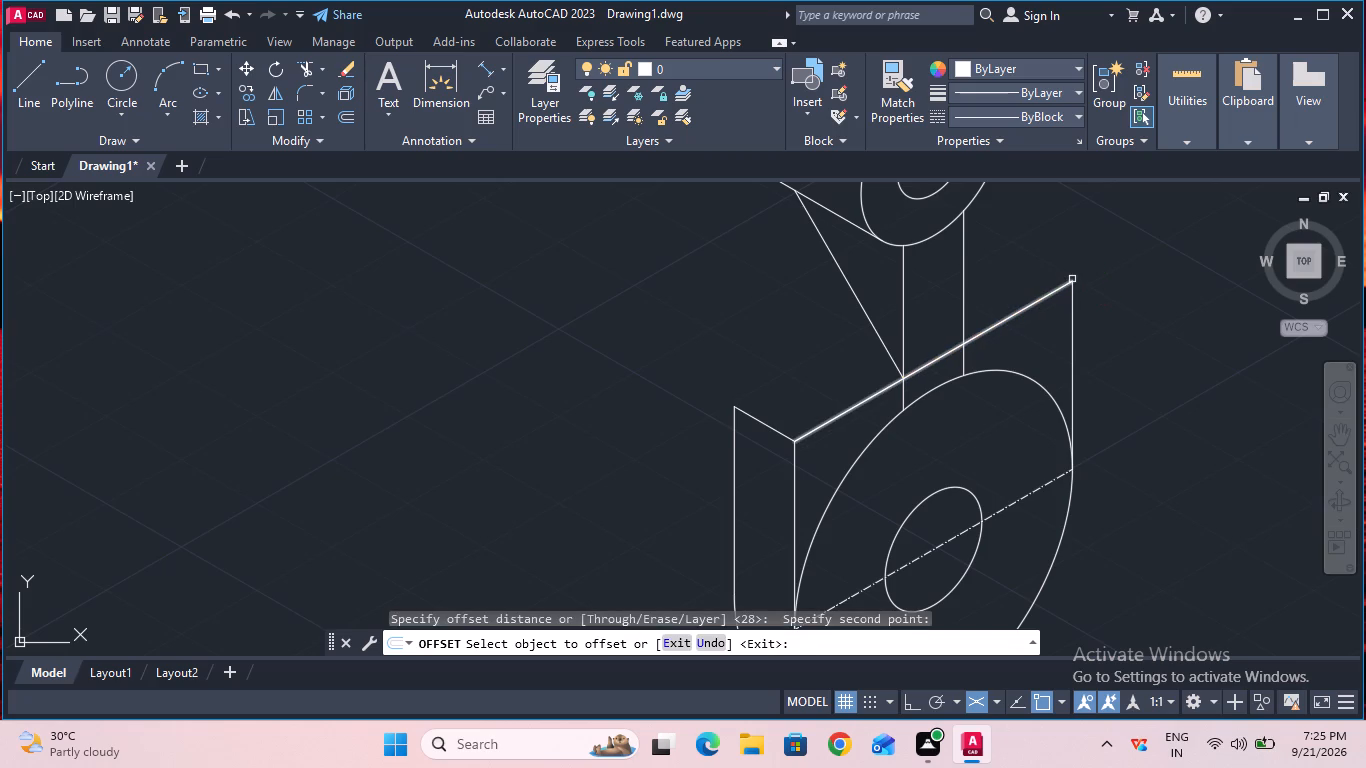
click(864, 303)
click(881, 296)
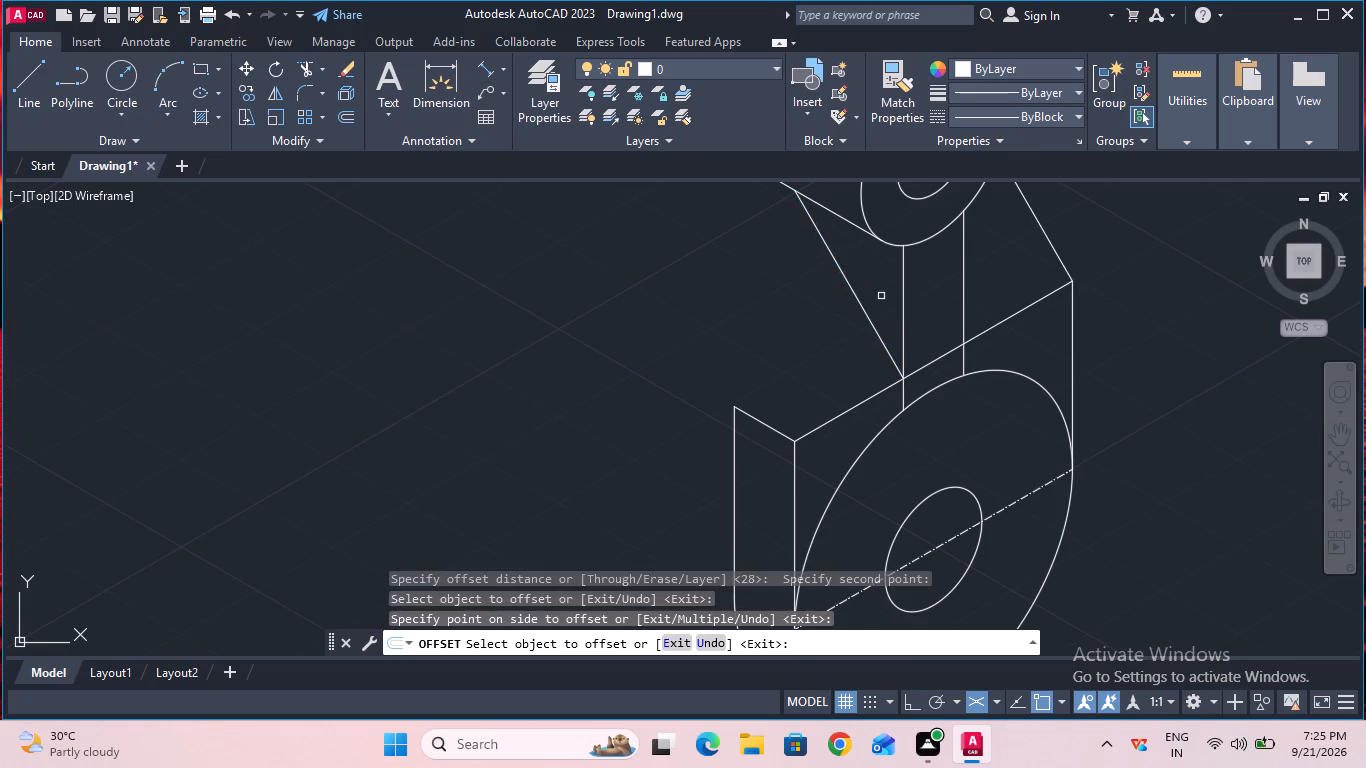
Trim the upper part of the offset slanted line where it crosses the boss's front face.
ctrl+scroll(882, 295, down, 1)
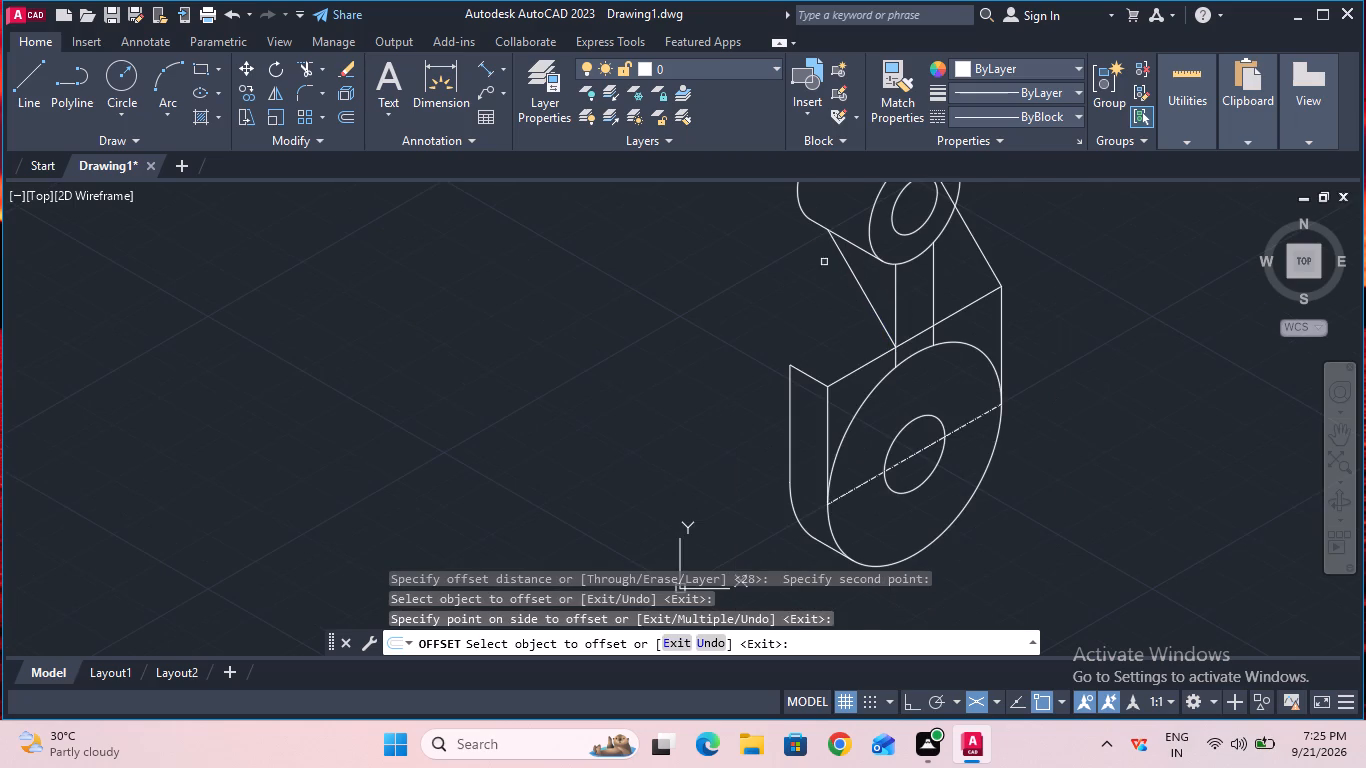
ctrl+scroll(794, 255, down, 2)
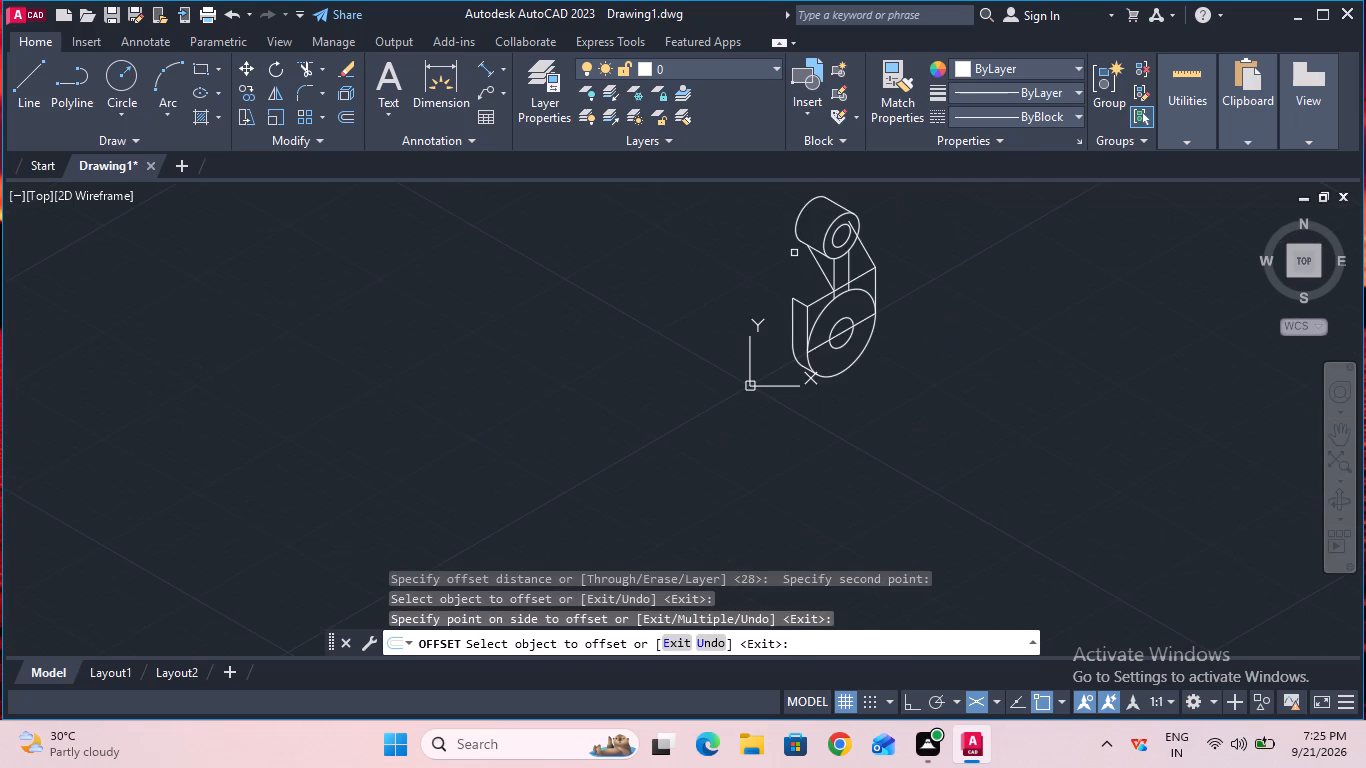
click(311, 68)
ctrl+scroll(853, 238, up, 3)
double_click(848, 222)
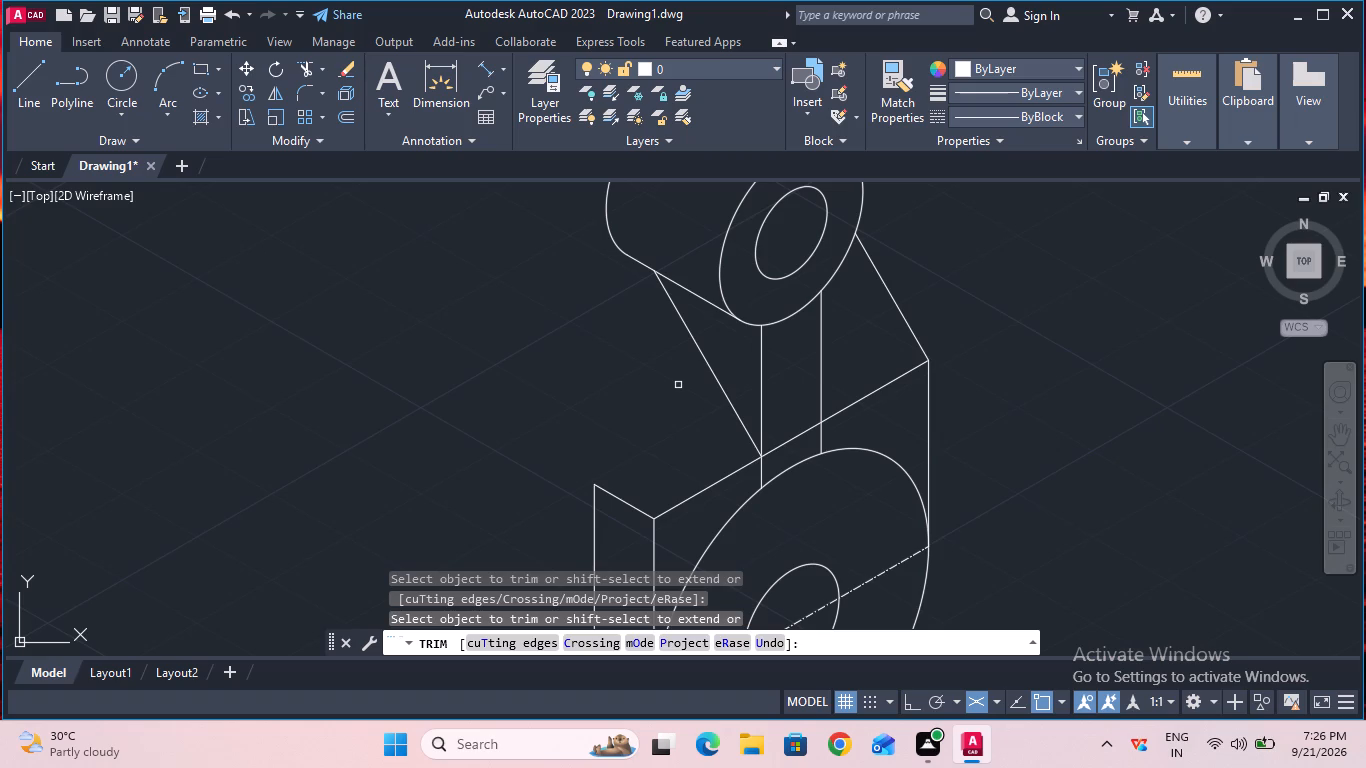
key(Escape)
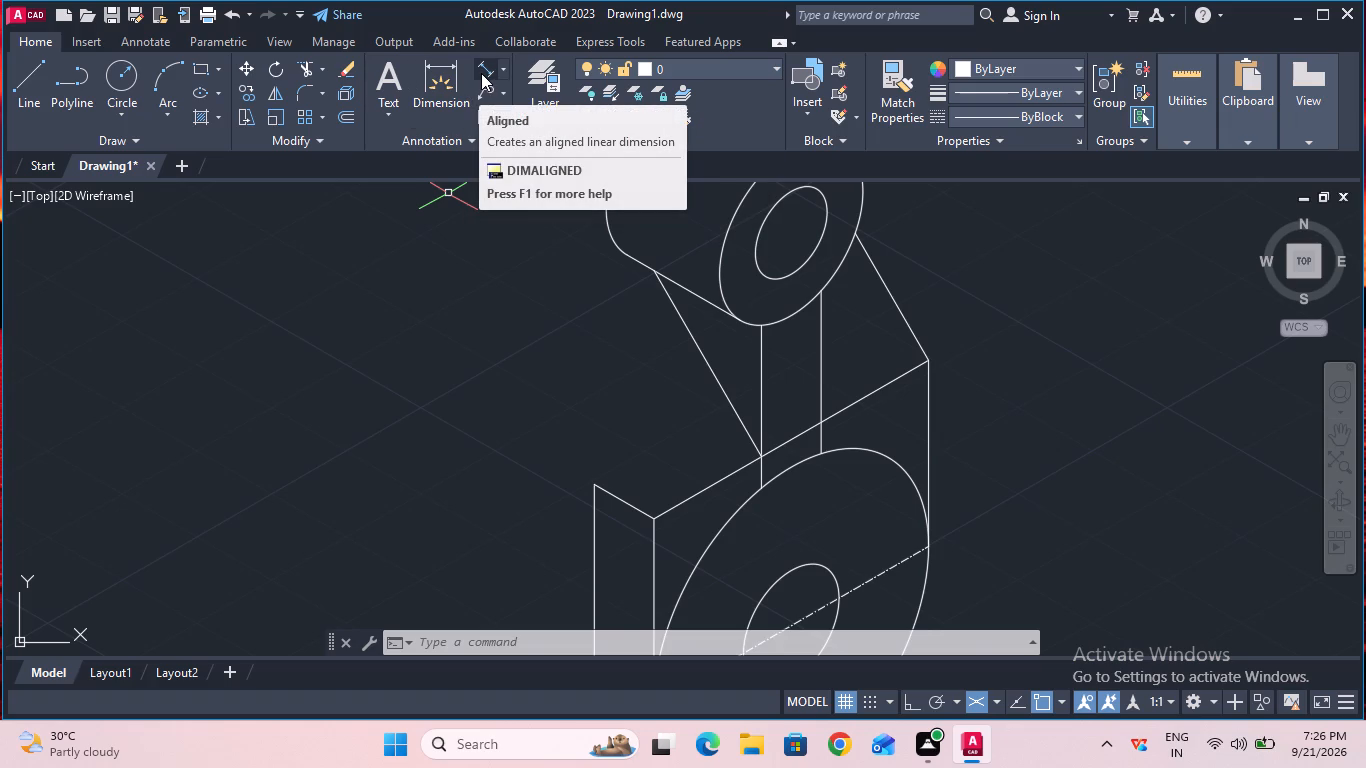
Measure the aligned distance along the hub's top edge from the left web line to the front left corner.
click(347, 120)
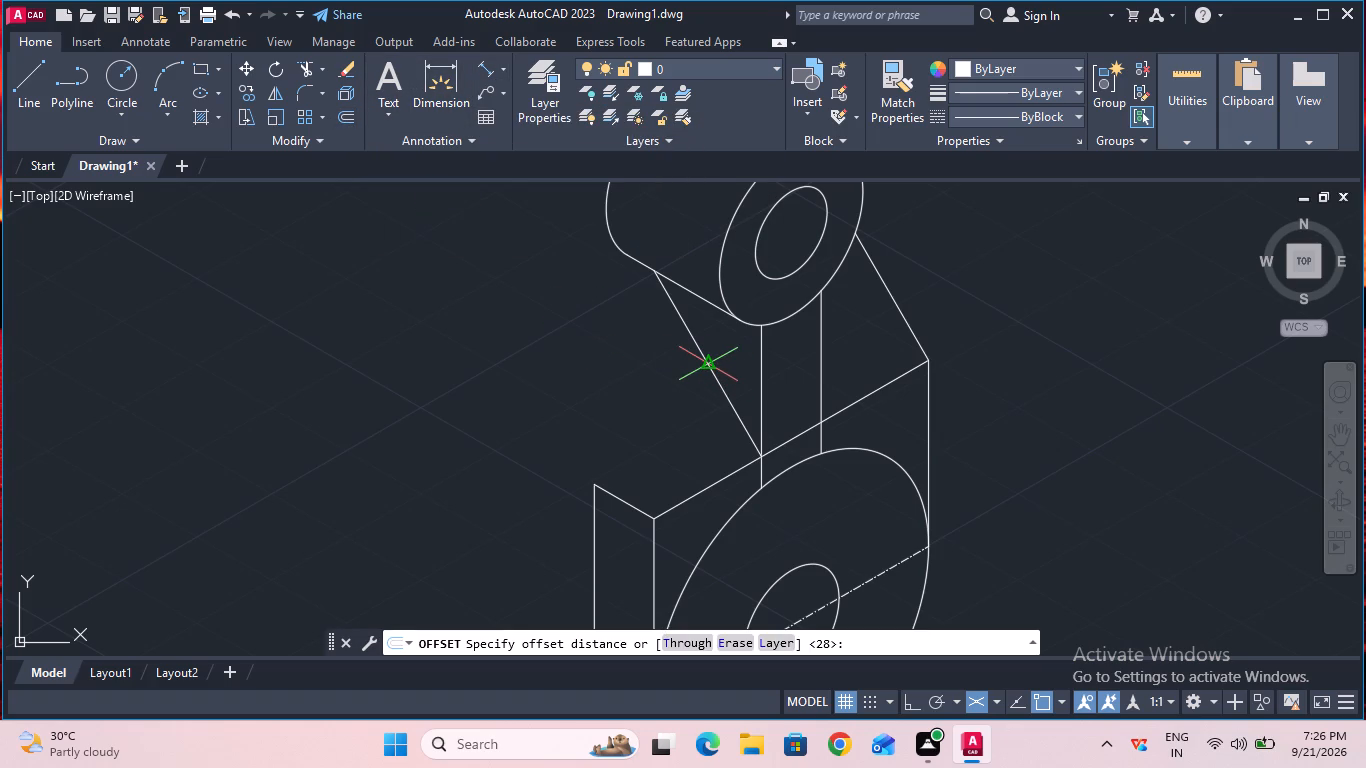
key(Escape)
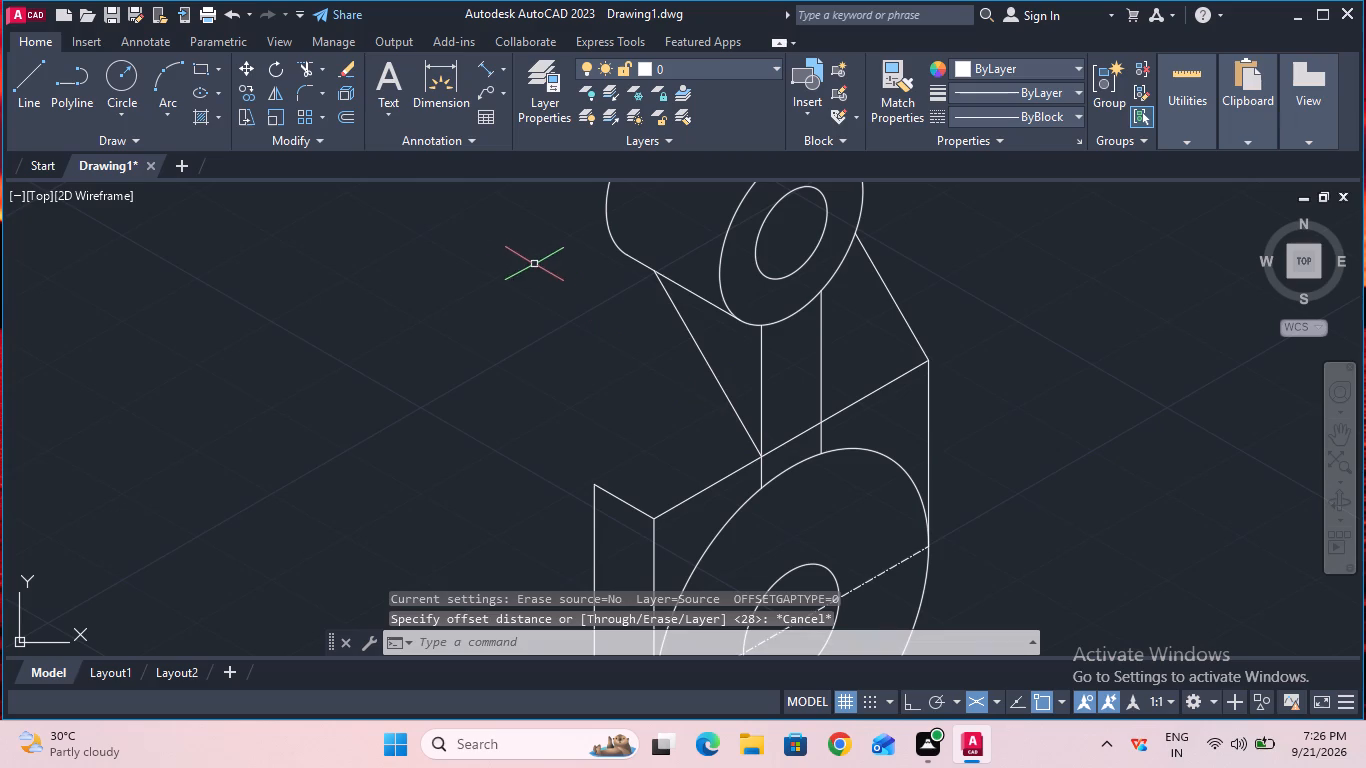
click(485, 67)
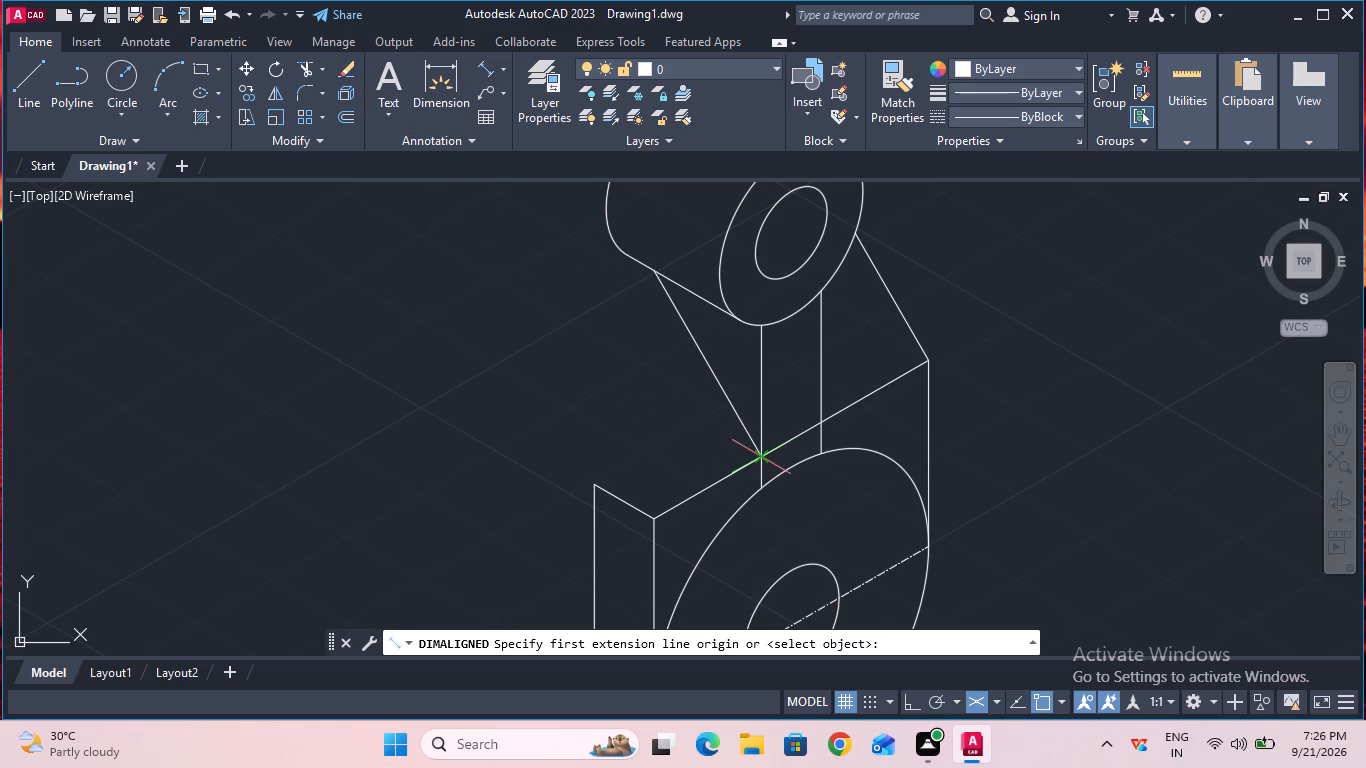
click(757, 460)
click(653, 515)
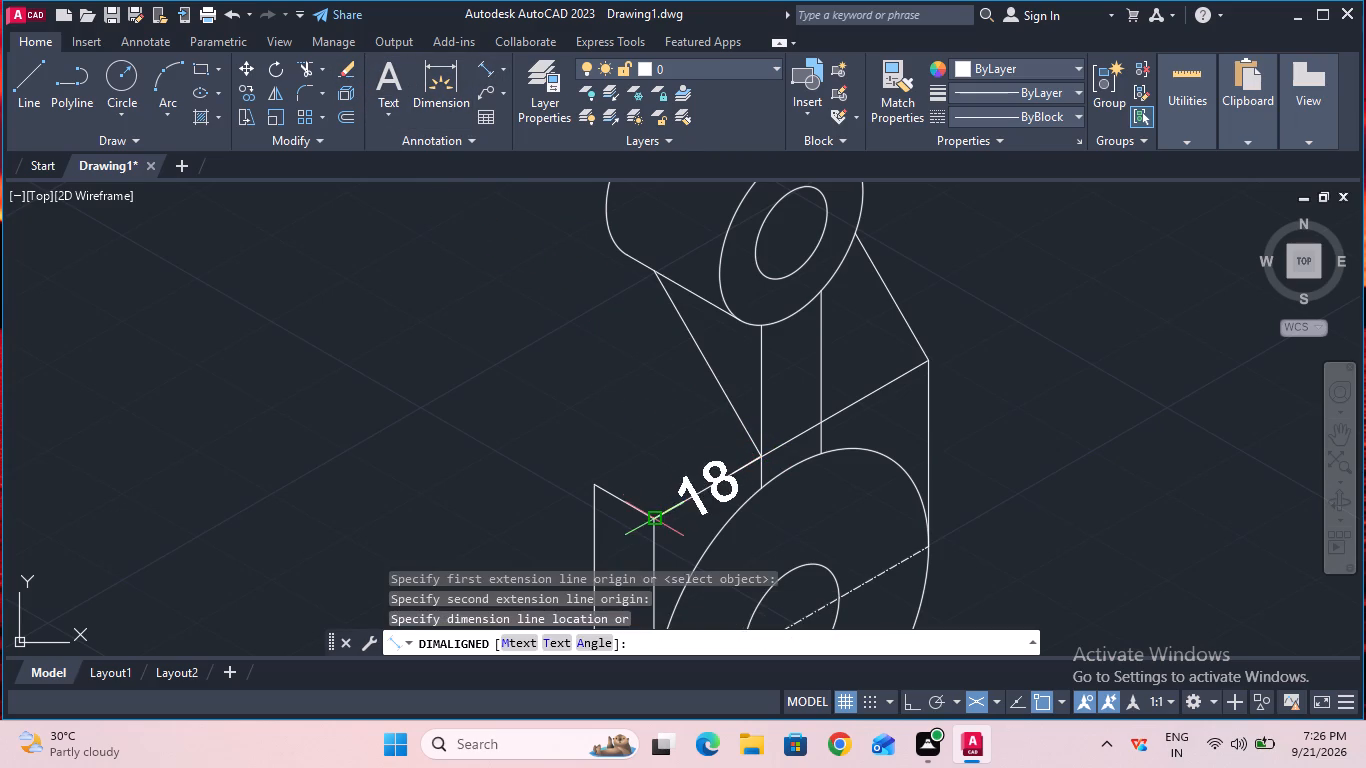
key(Escape)
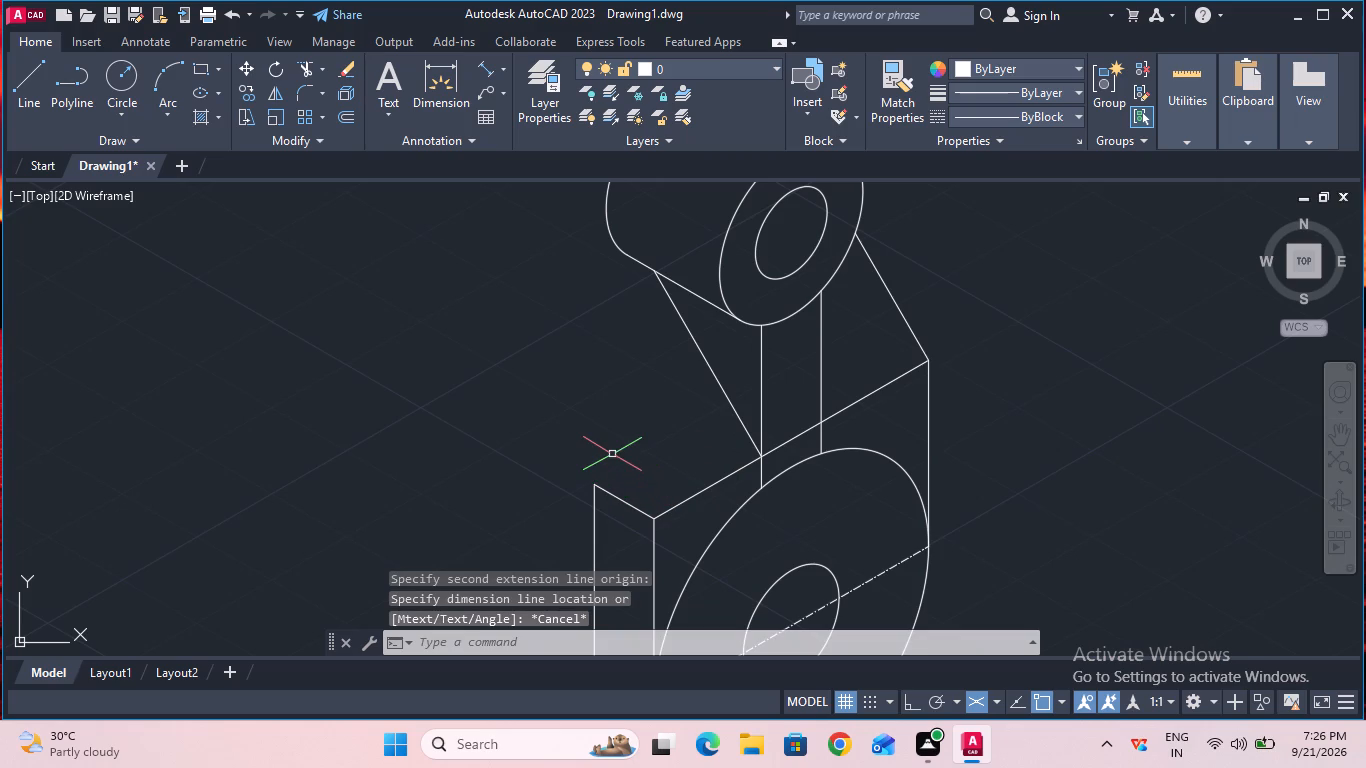
Measure the aligned distance along the hub's top edge from the right web line to its right end.
click(483, 67)
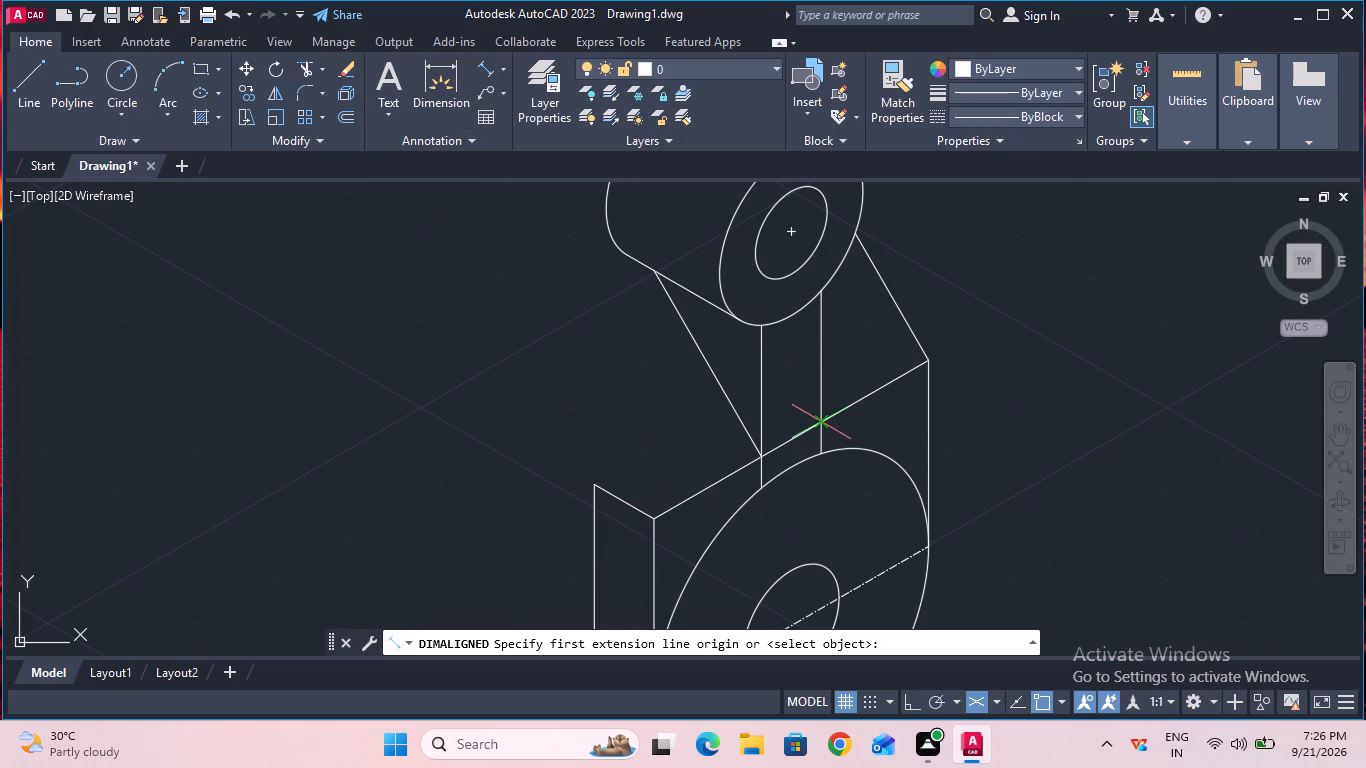
click(821, 420)
click(933, 357)
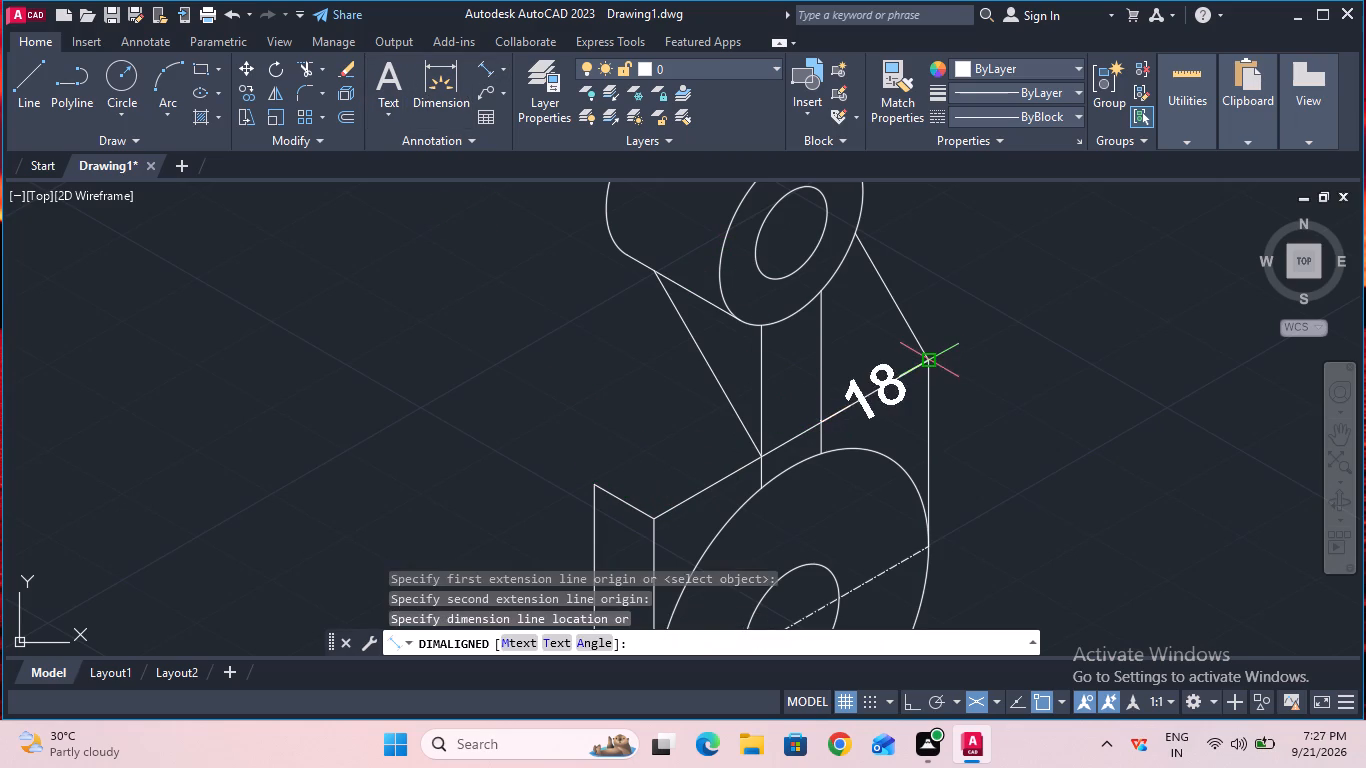
key(Escape)
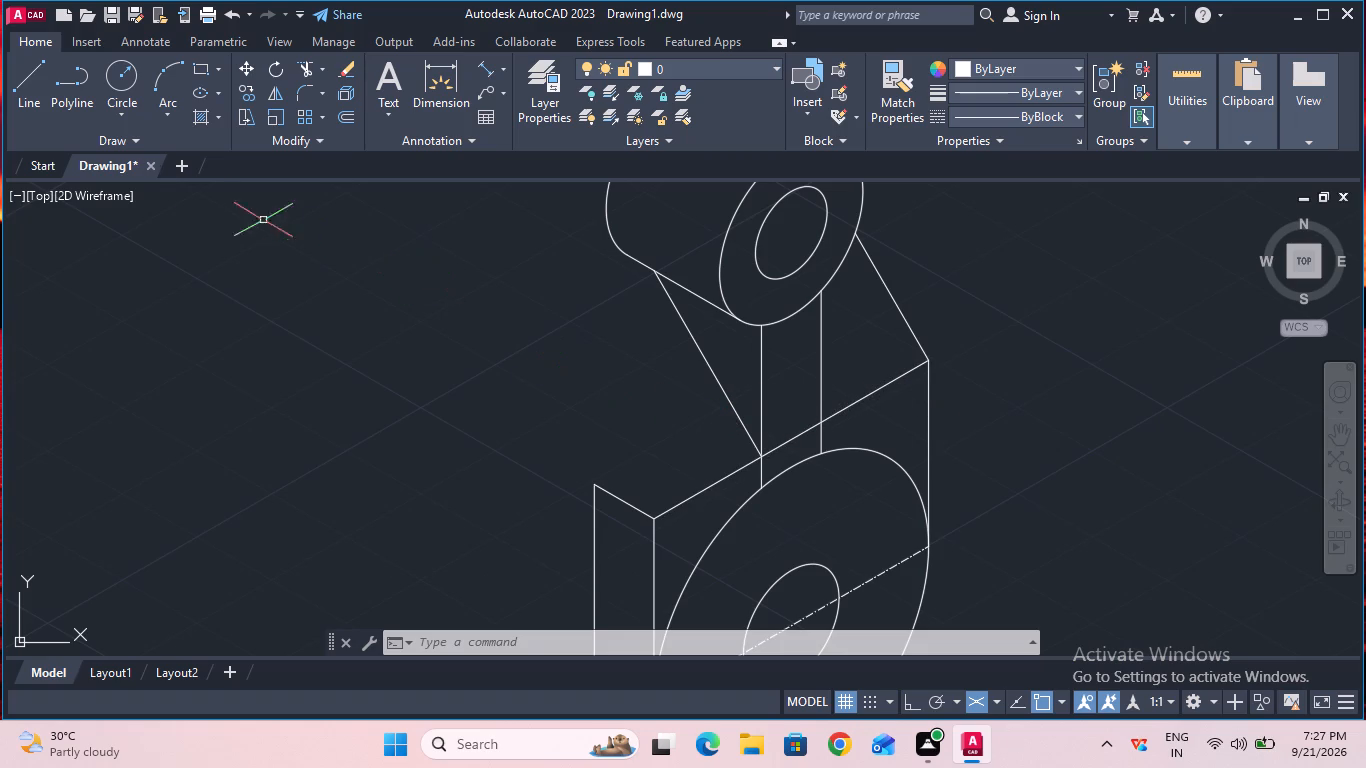
Turn ortho on and offset the original slanted web line 18 mm to the left, toward the hub's front left corner.
click(340, 118)
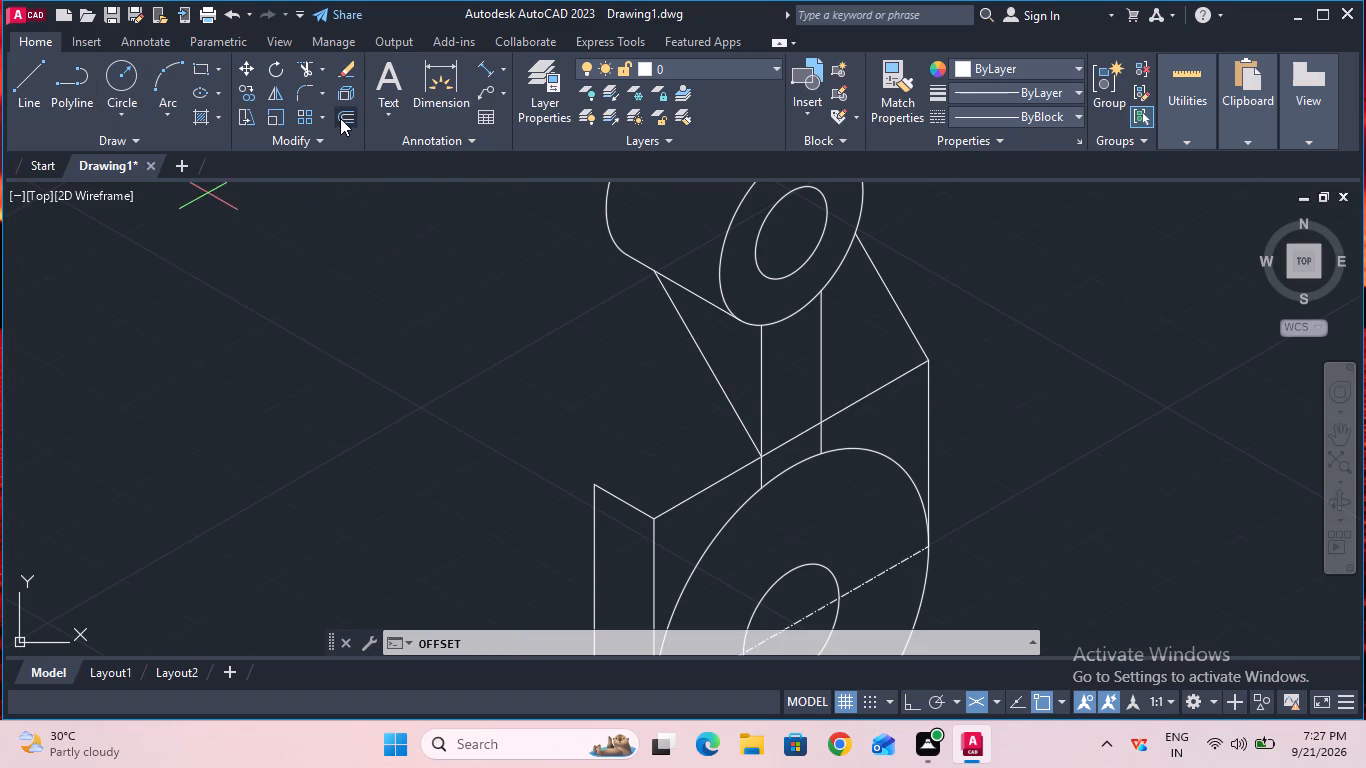
click(711, 362)
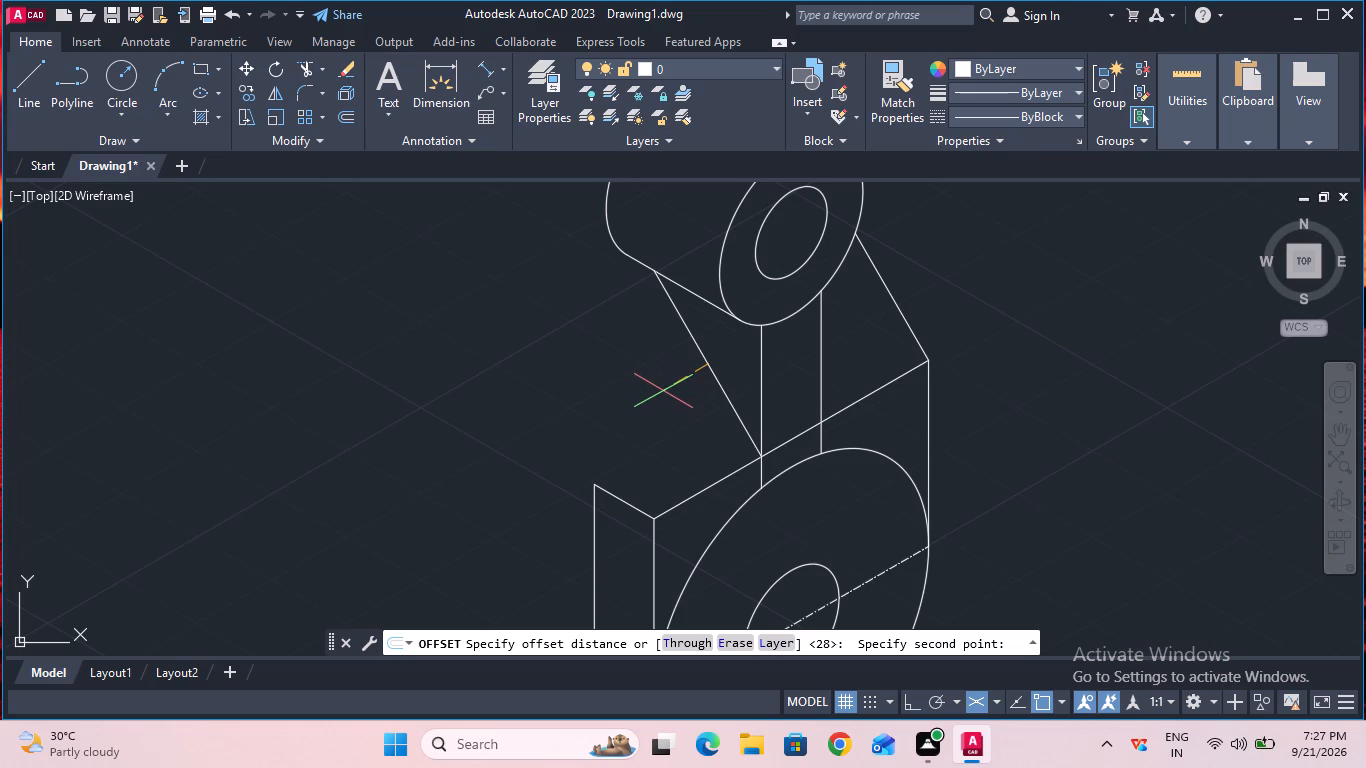
key(1)
key(F8)
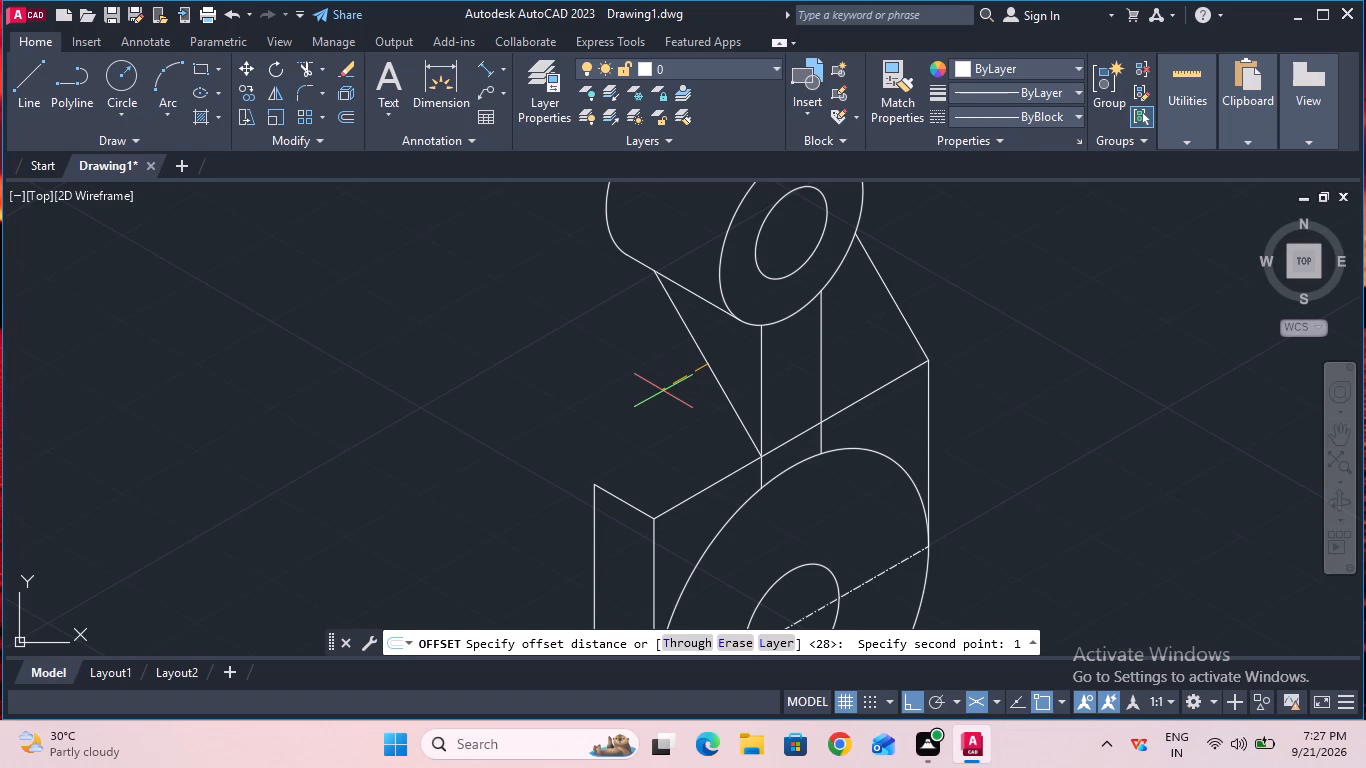
key(1)
key(8)
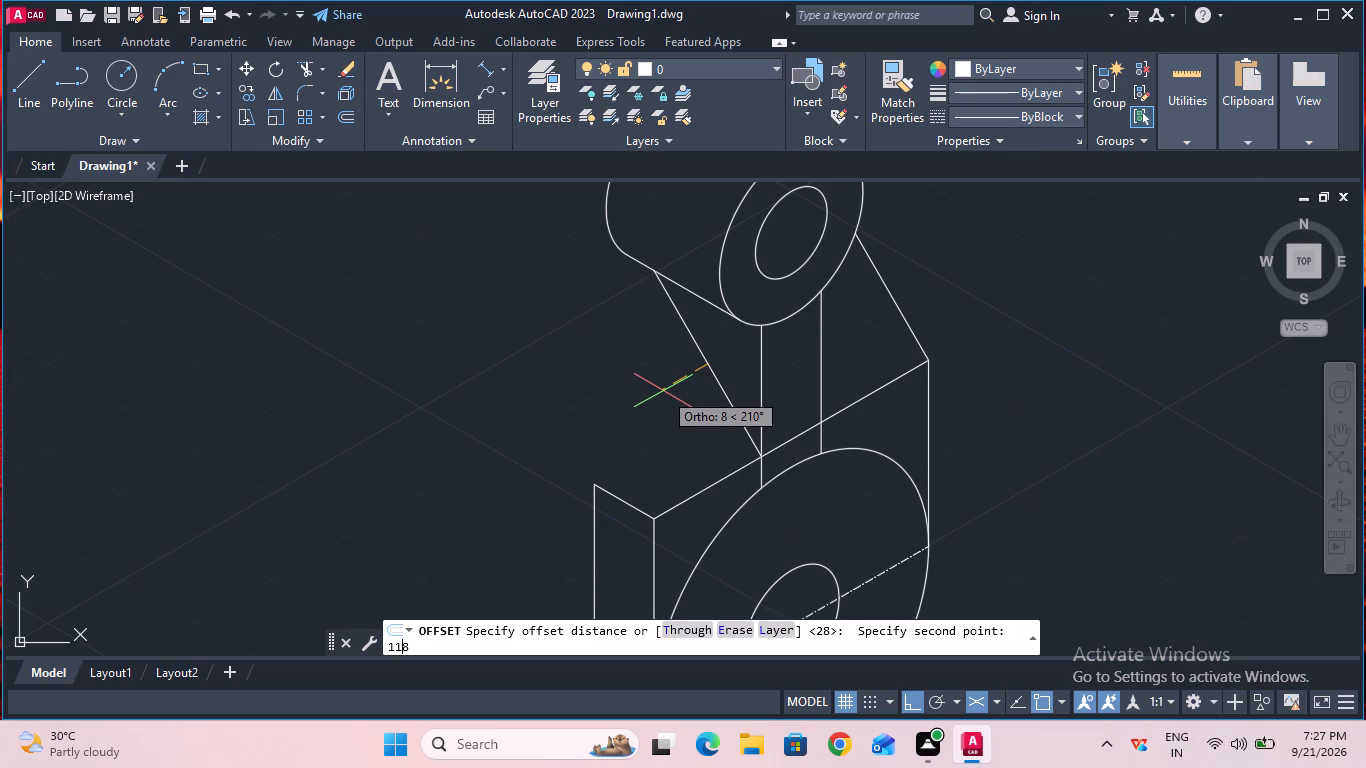
key(BackSpace)
key(BackSpace)
key(8)
key(Return)
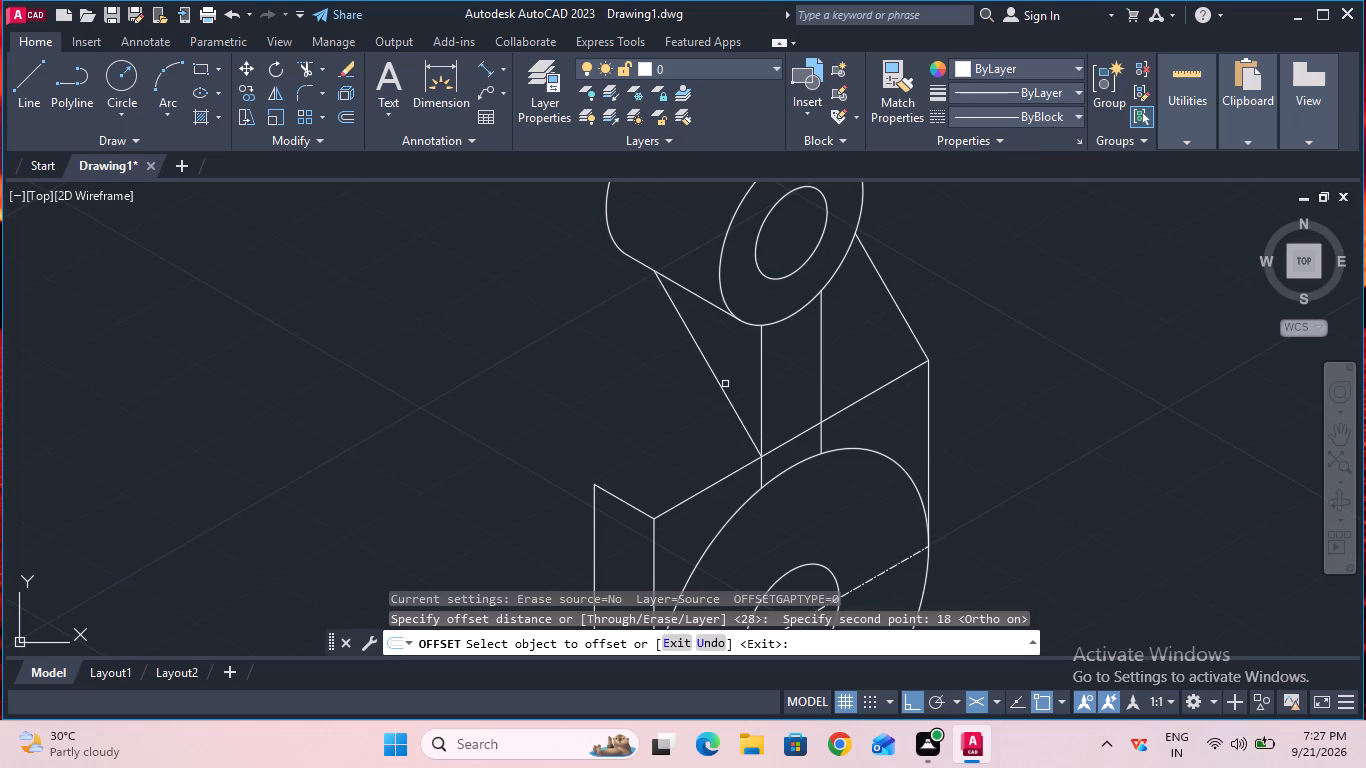
click(718, 384)
click(703, 387)
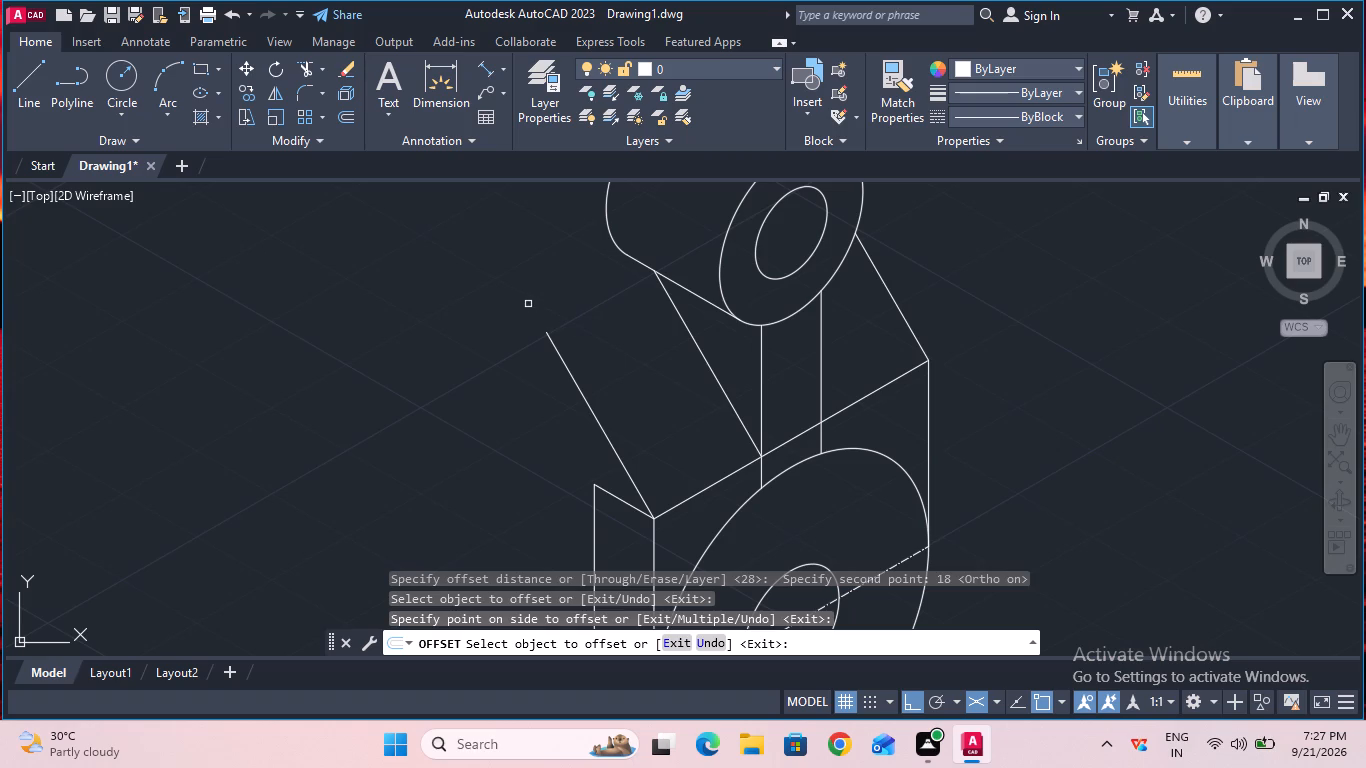
ctrl+scroll(532, 302, down, 2)
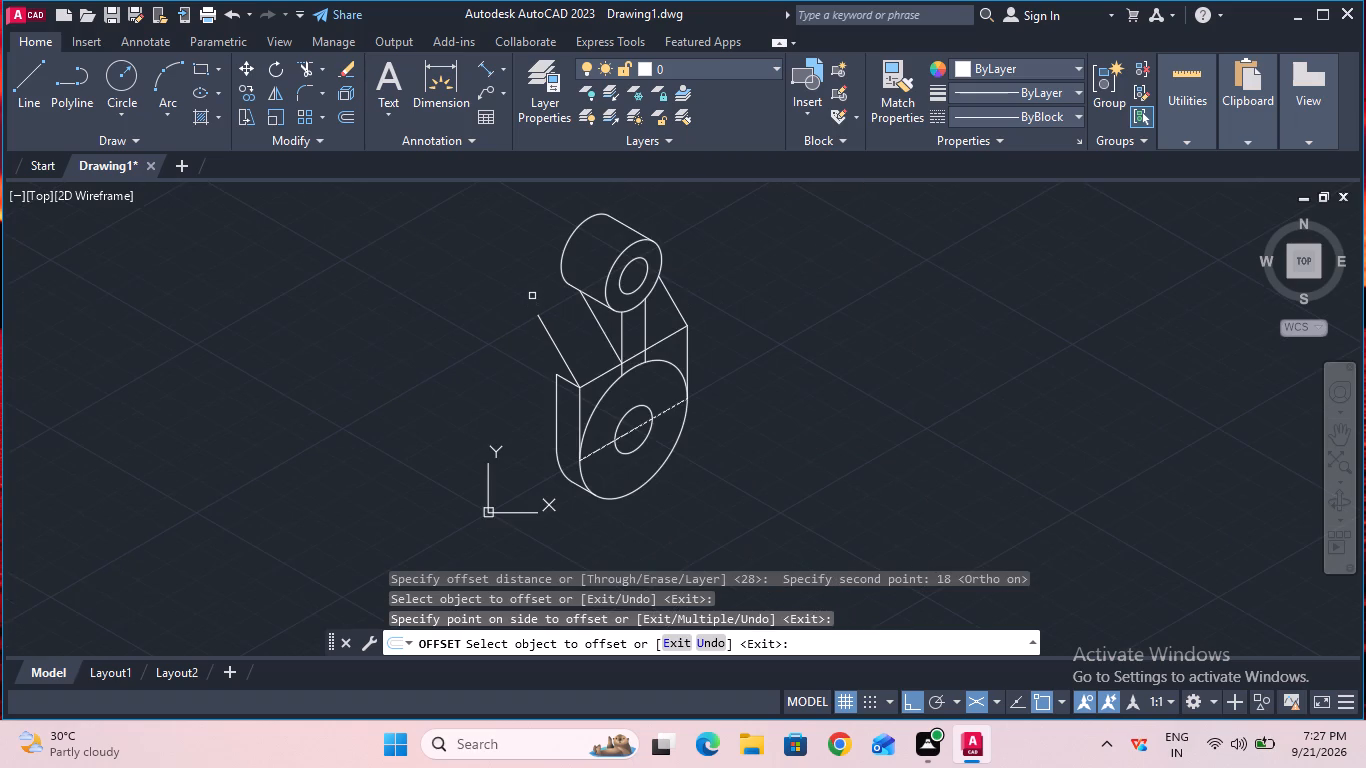
key(Escape)
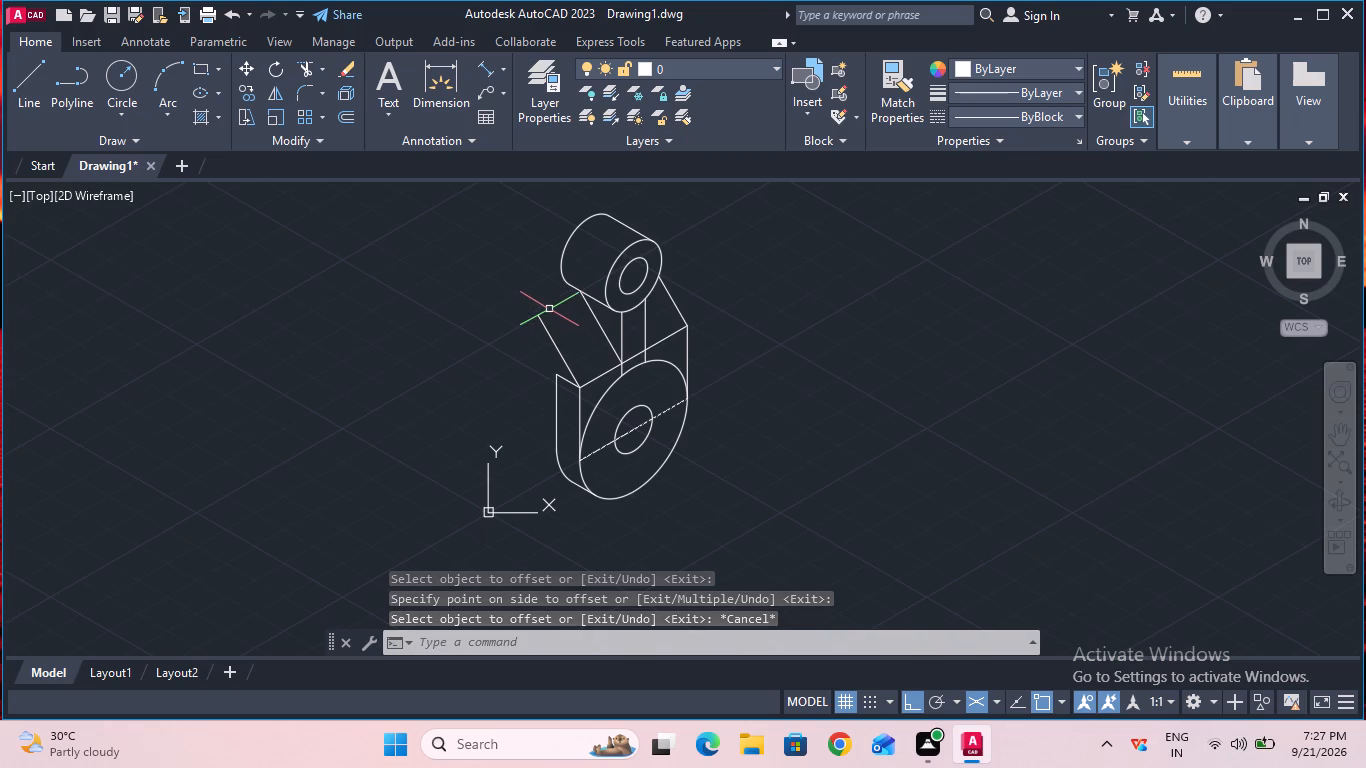
ctrl+scroll(539, 313, up, 3)
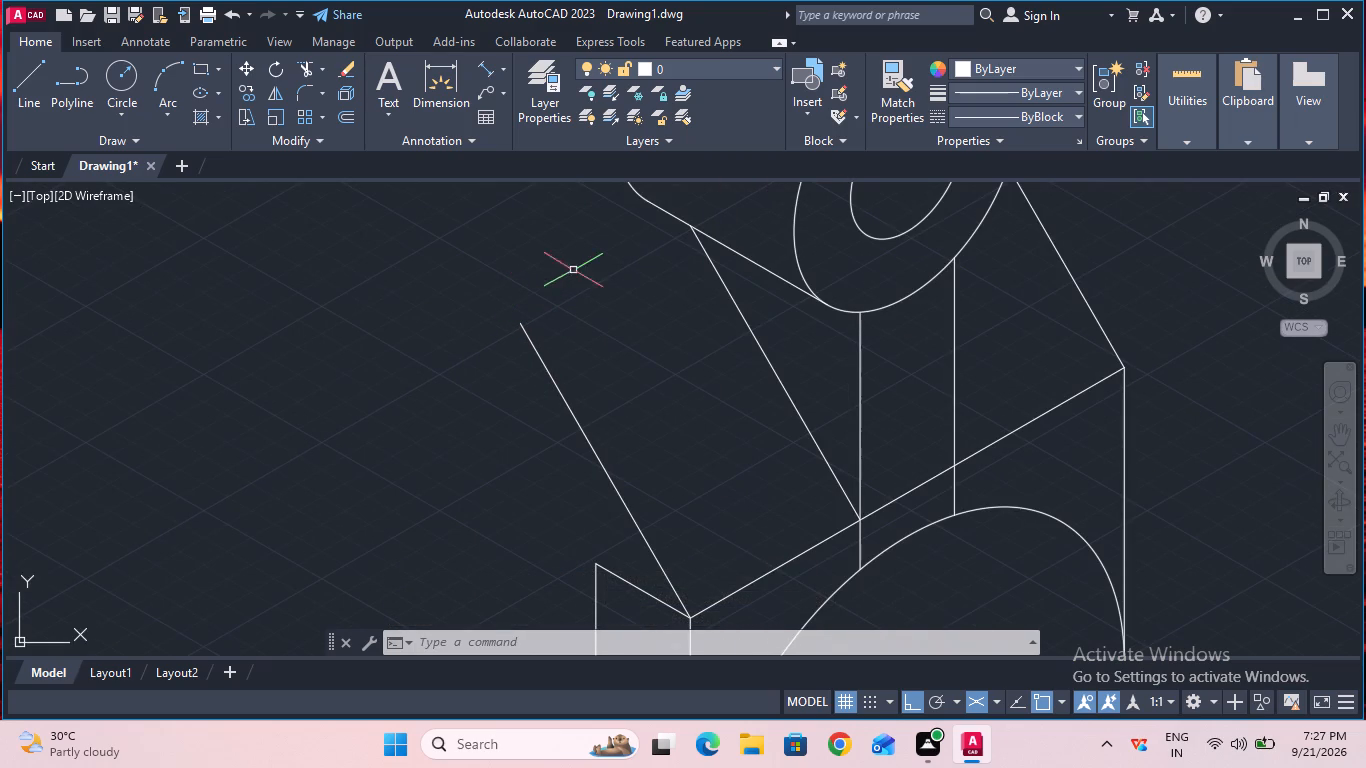
Draw a line joining the upper end of the original slanted web line to the upper end of its 18 mm offset.
ctrl+scroll(606, 253, down, 1)
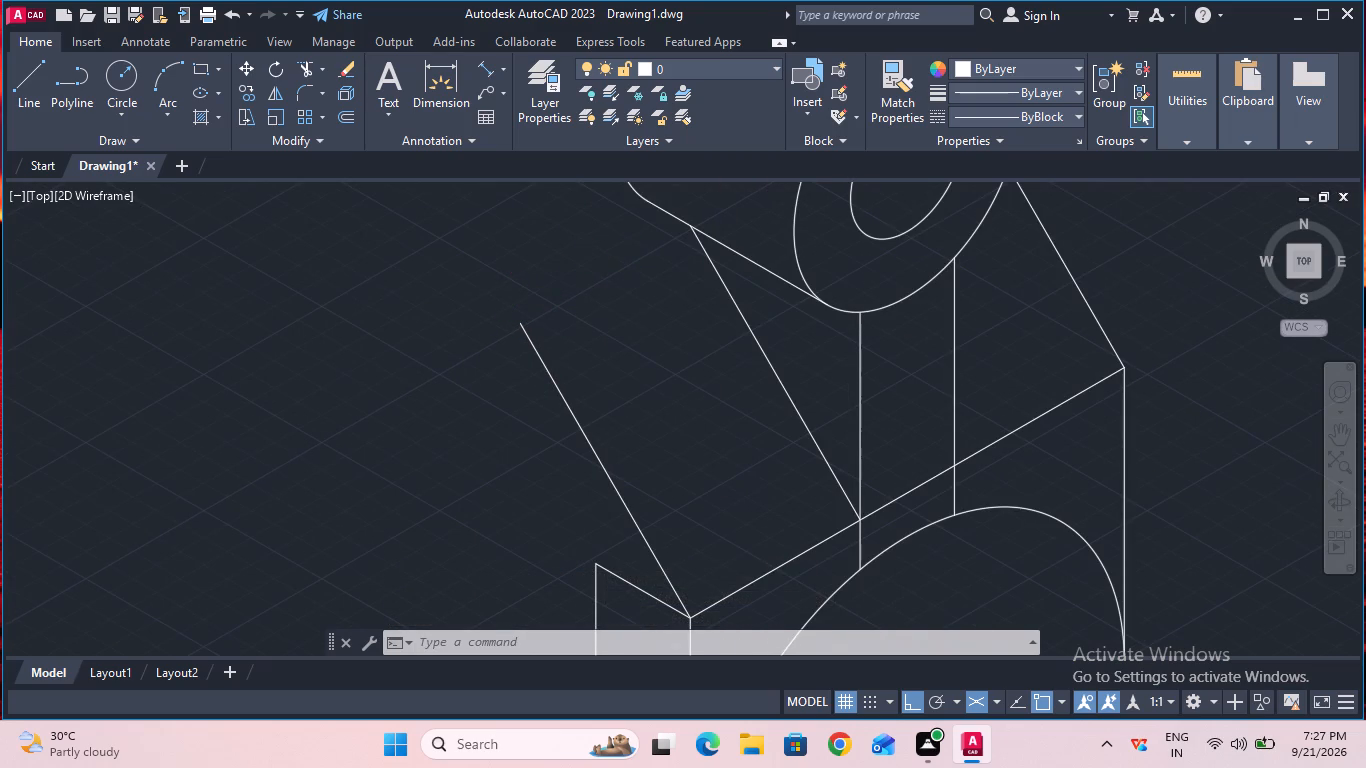
click(36, 95)
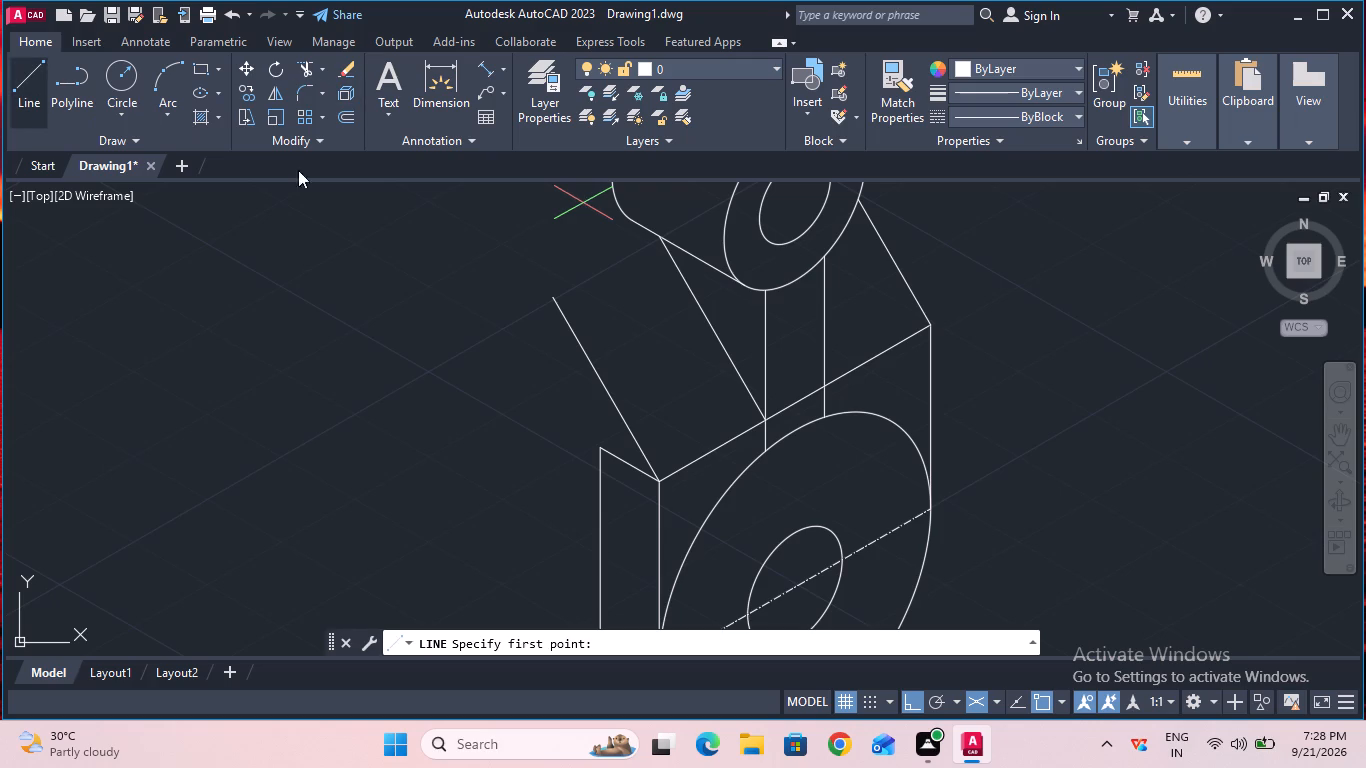
click(660, 236)
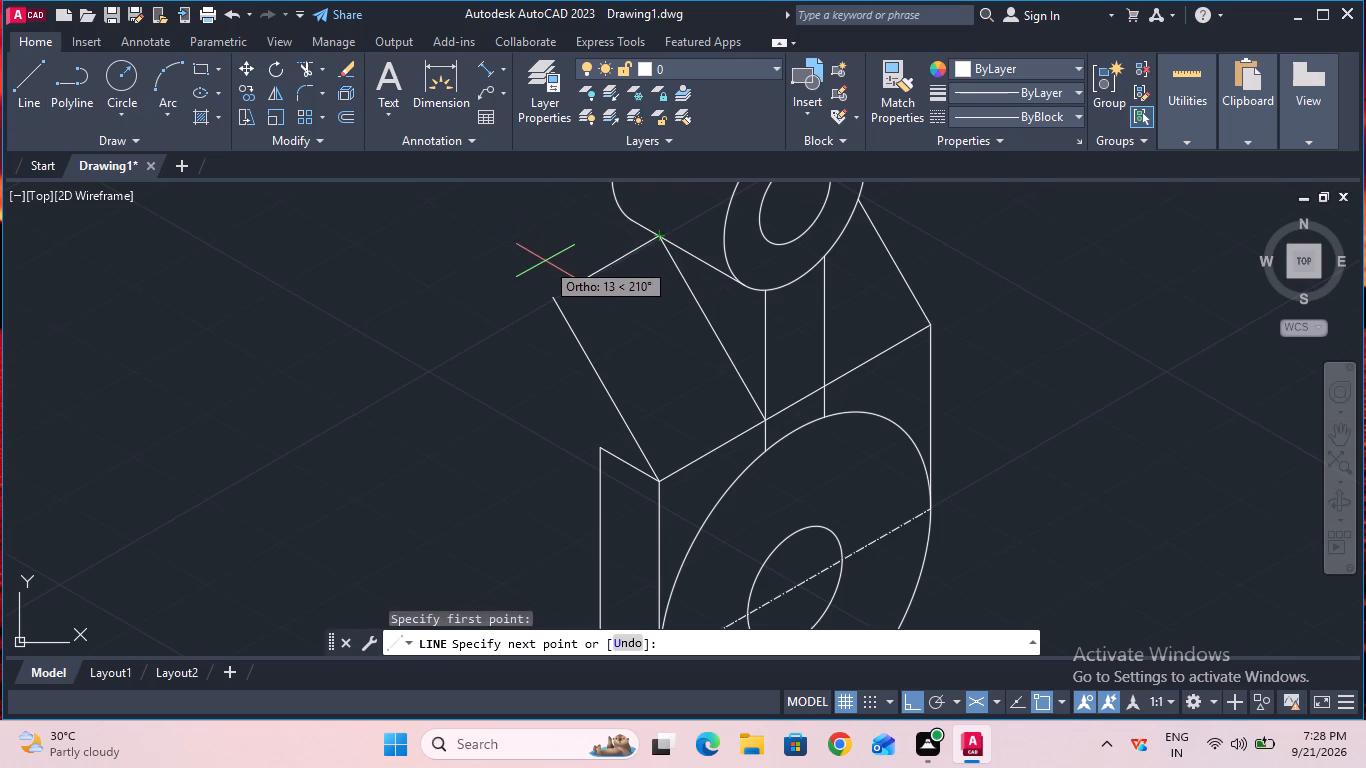
ctrl+scroll(545, 261, down, 2)
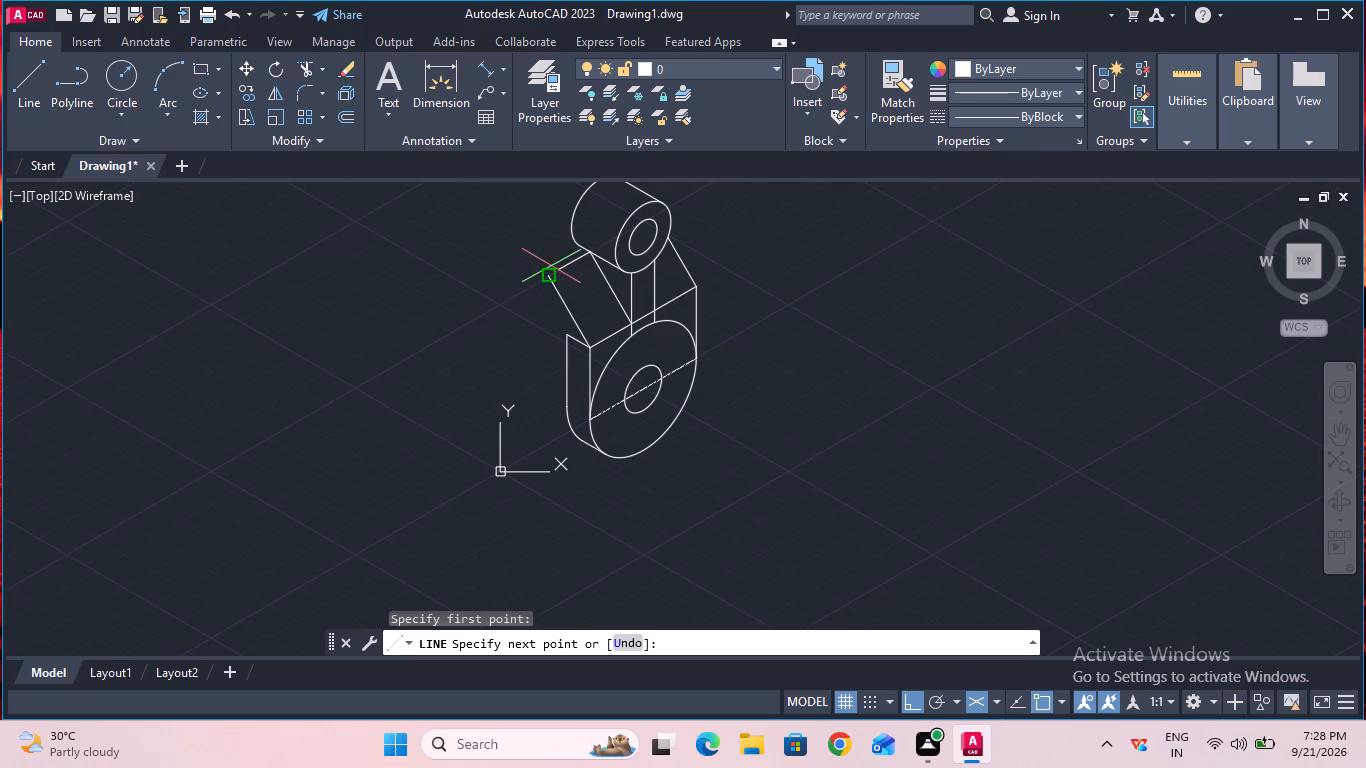
click(553, 277)
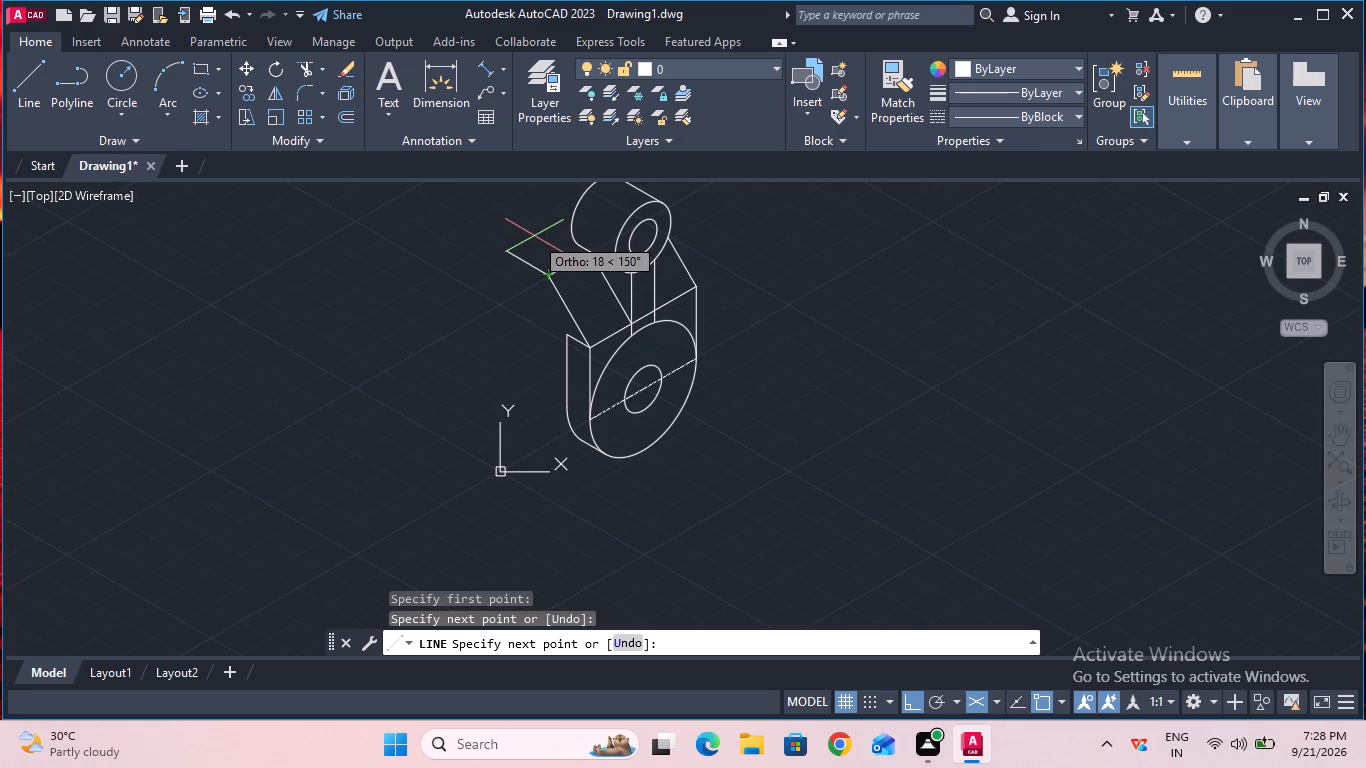
key(Escape)
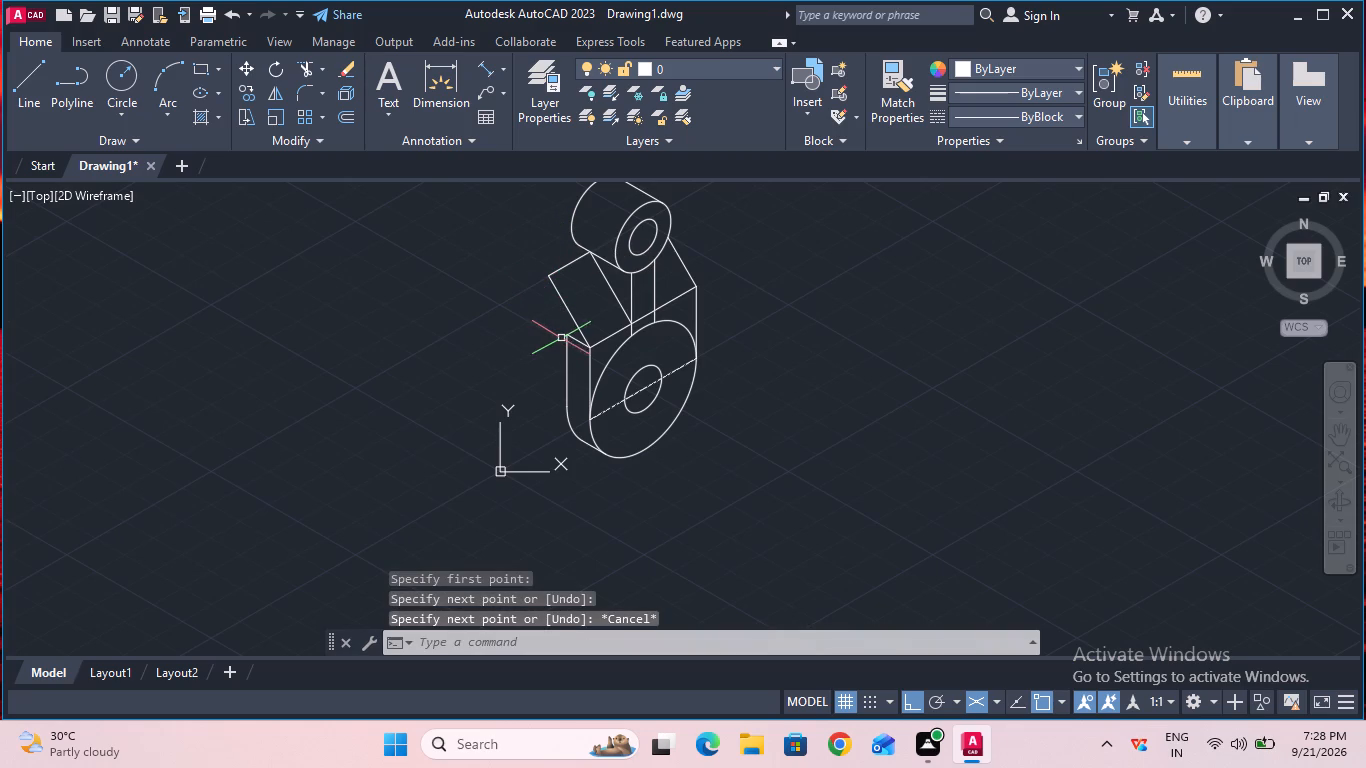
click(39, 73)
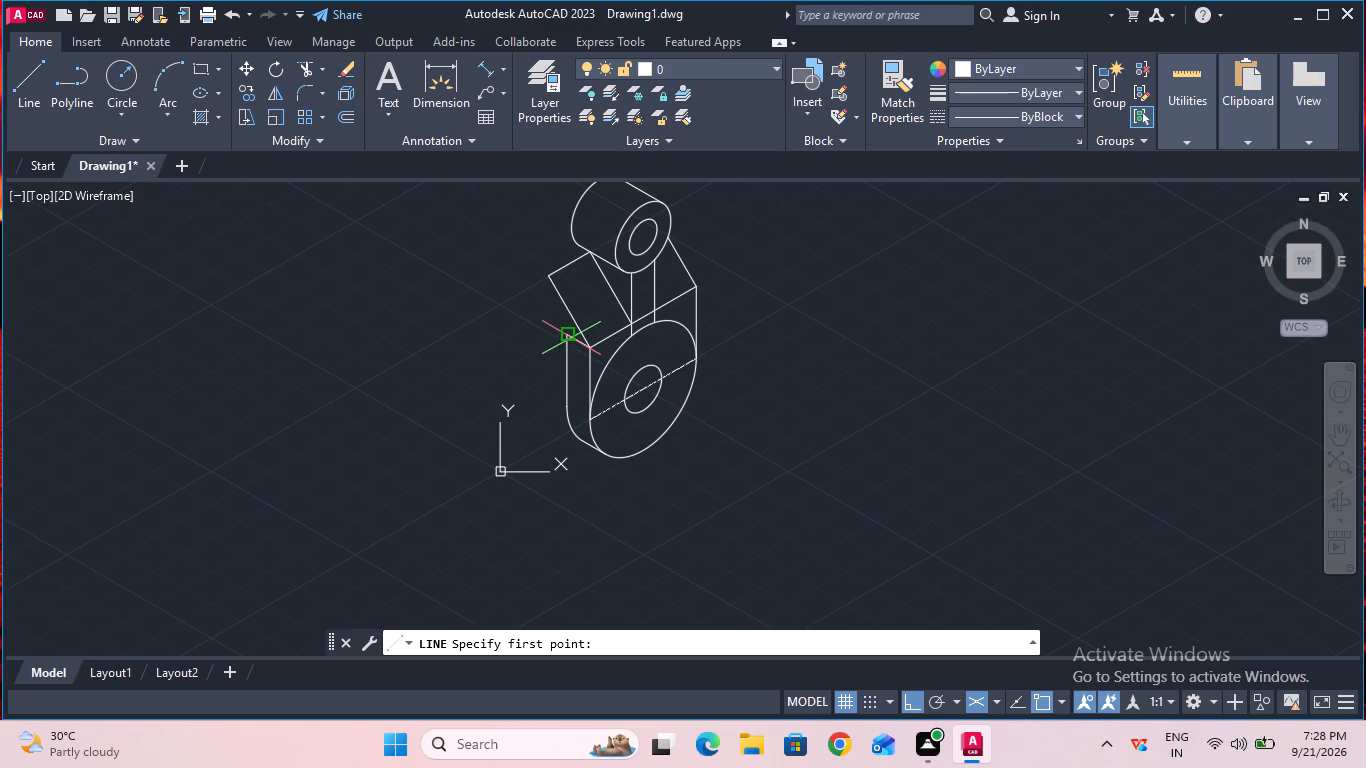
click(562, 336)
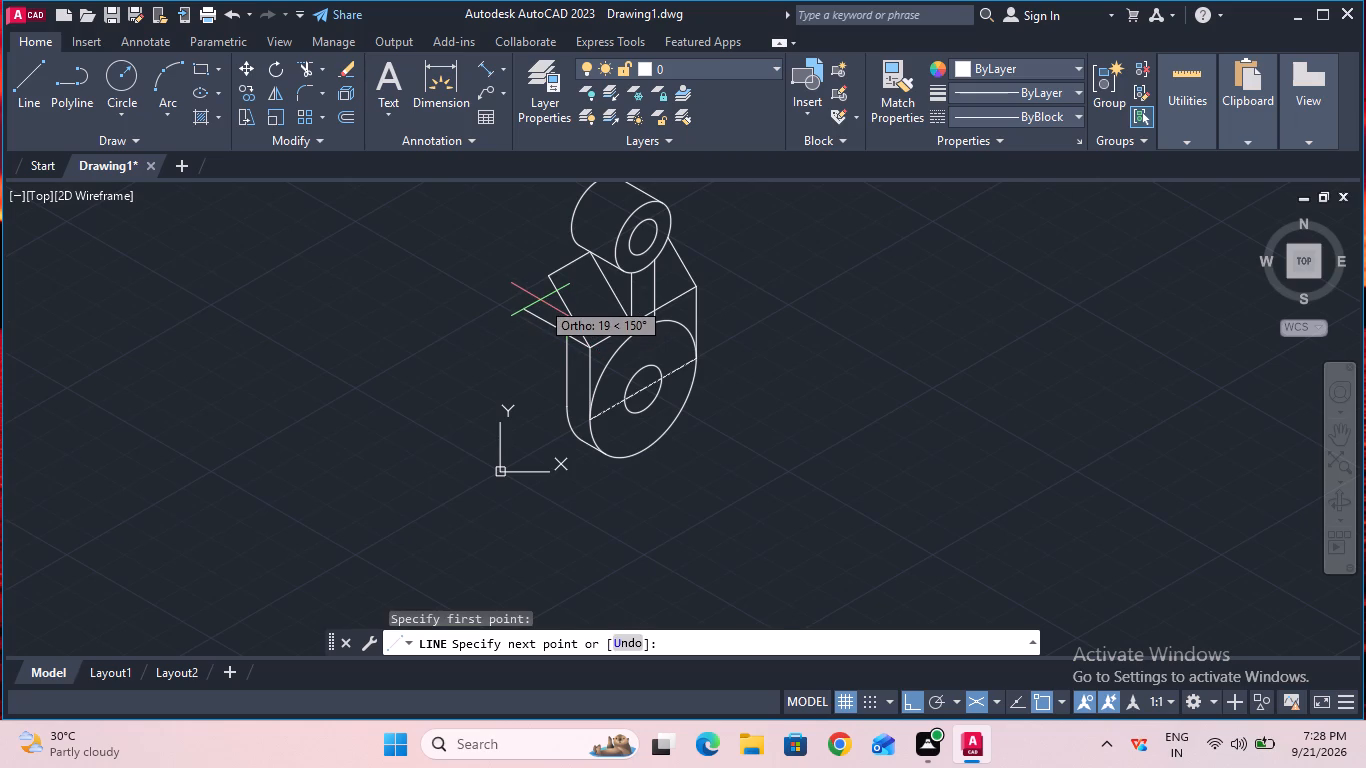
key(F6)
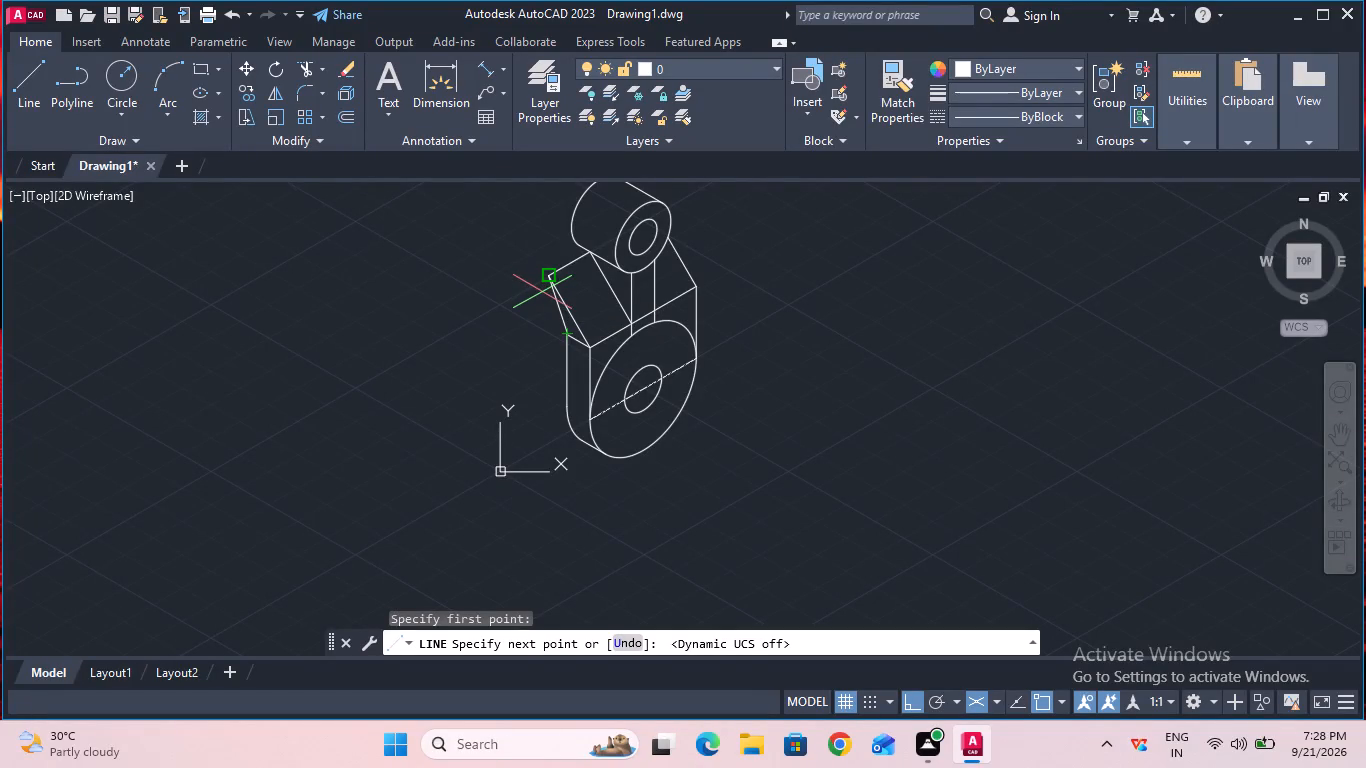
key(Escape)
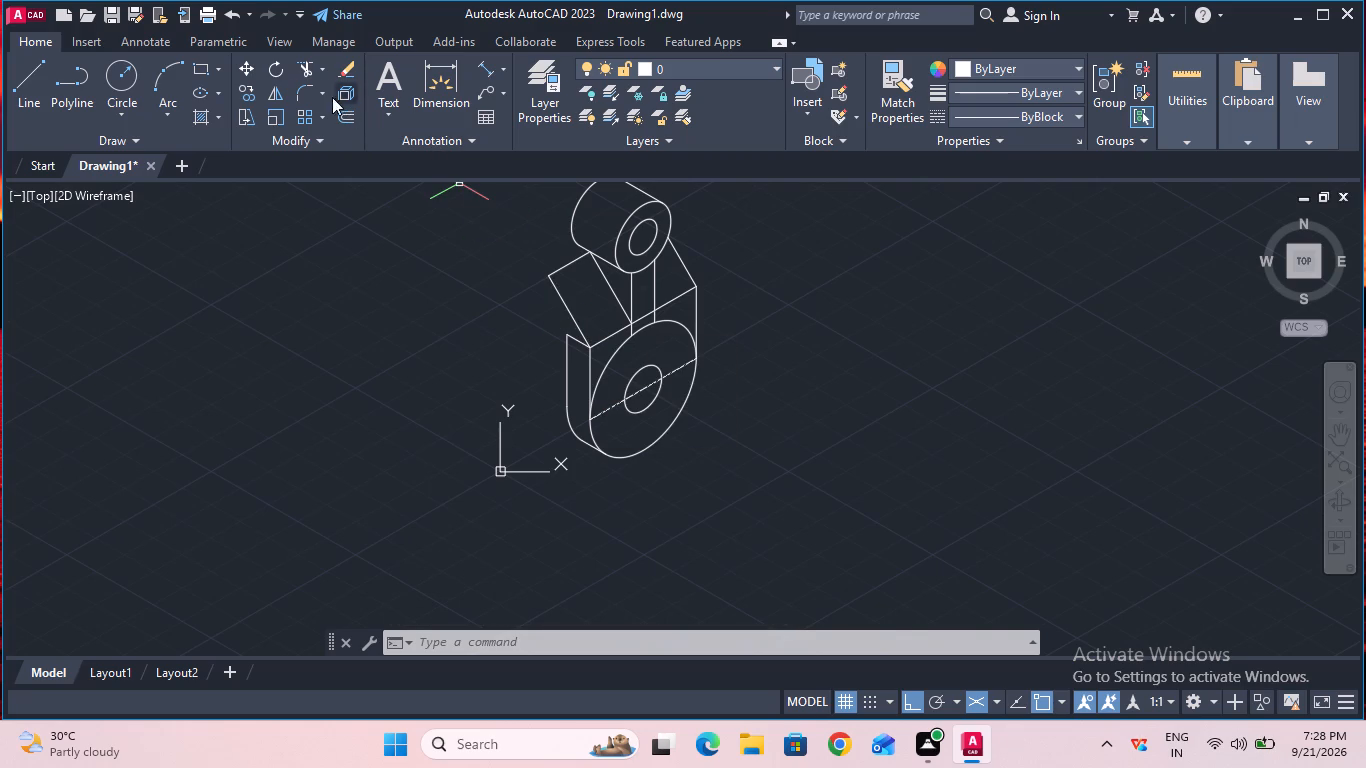
Copy the outer slanted line 10 mm toward the back along the isometric depth axis, onto the hub's rear left corner.
click(245, 90)
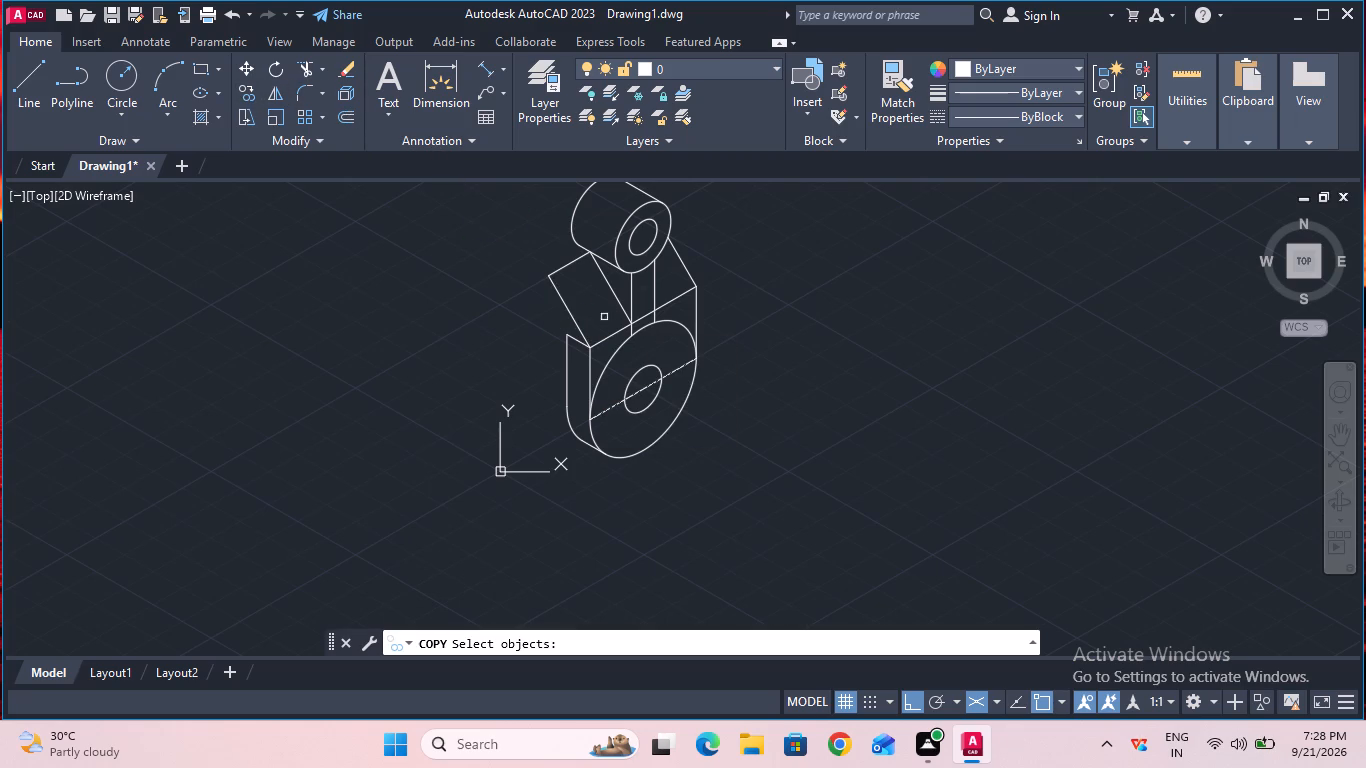
click(567, 301)
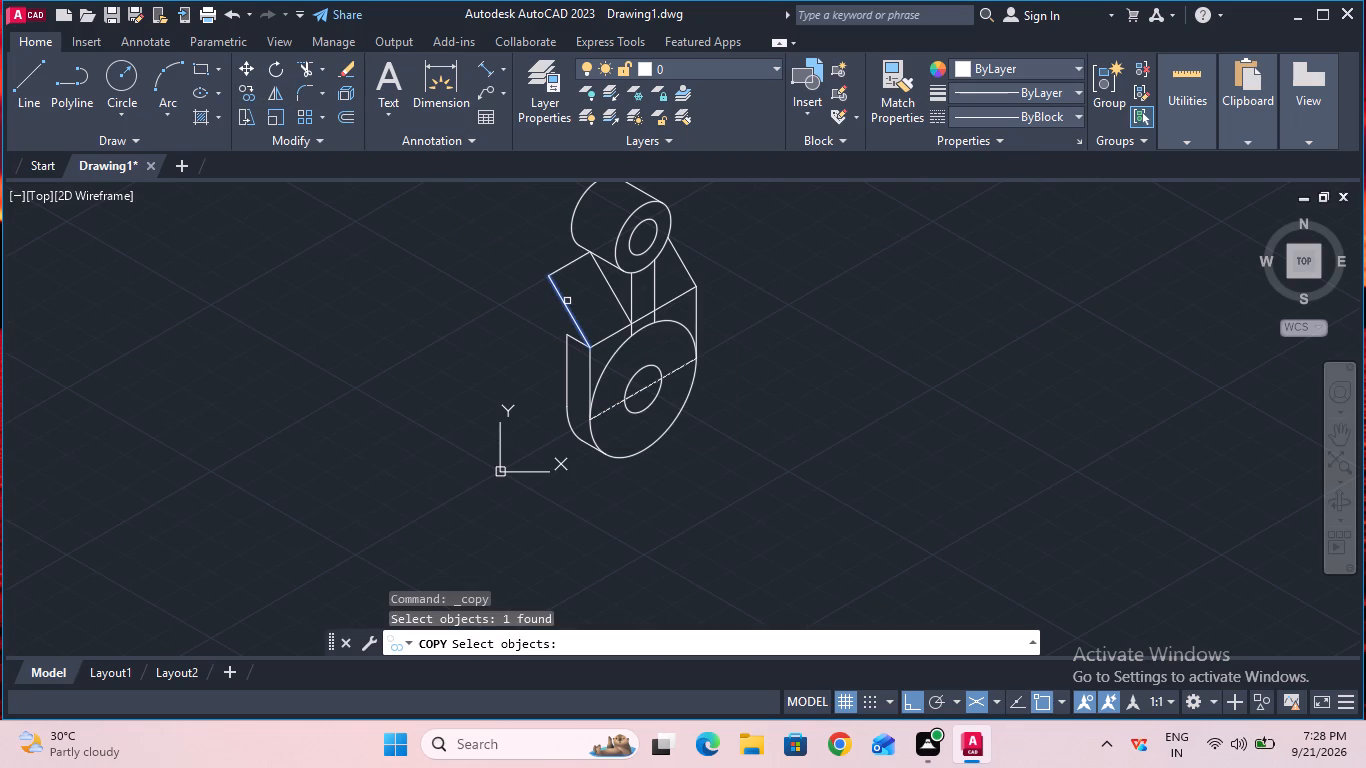
key(Return)
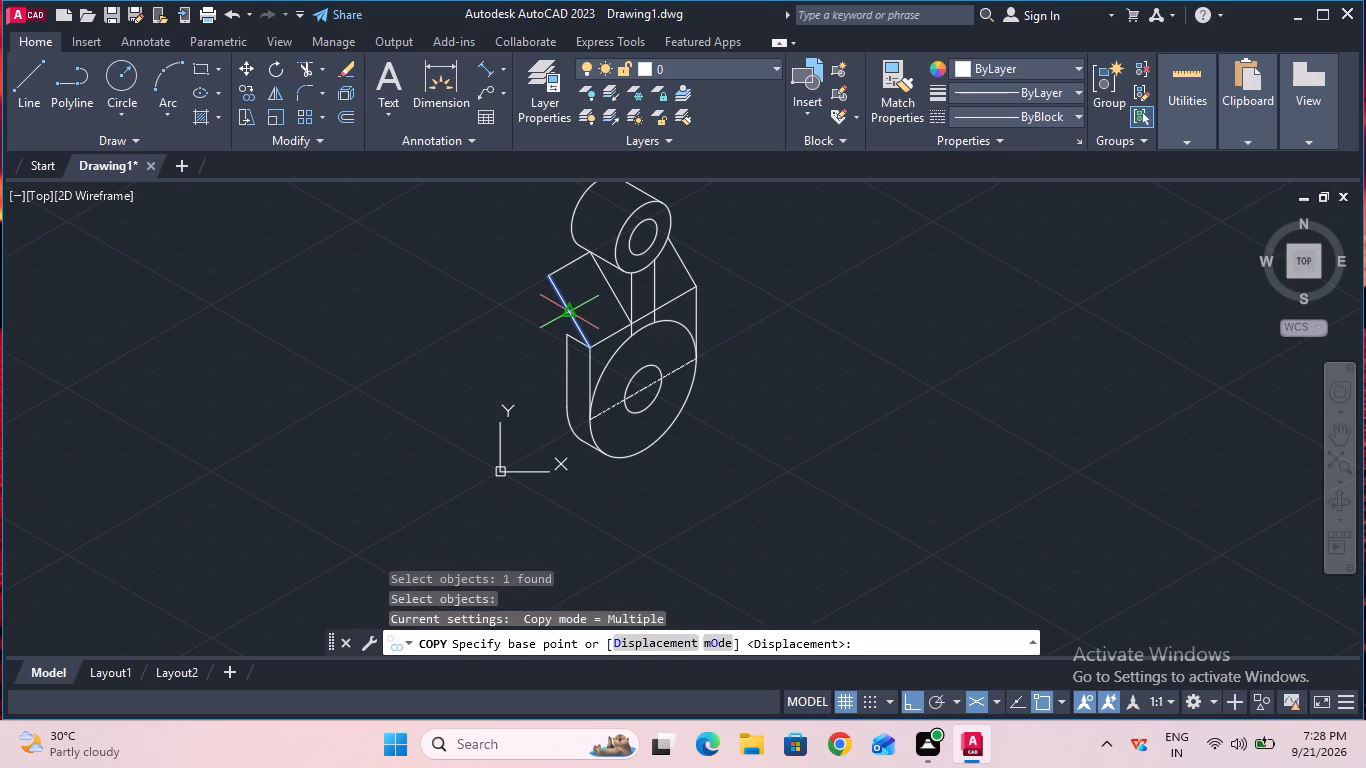
click(572, 312)
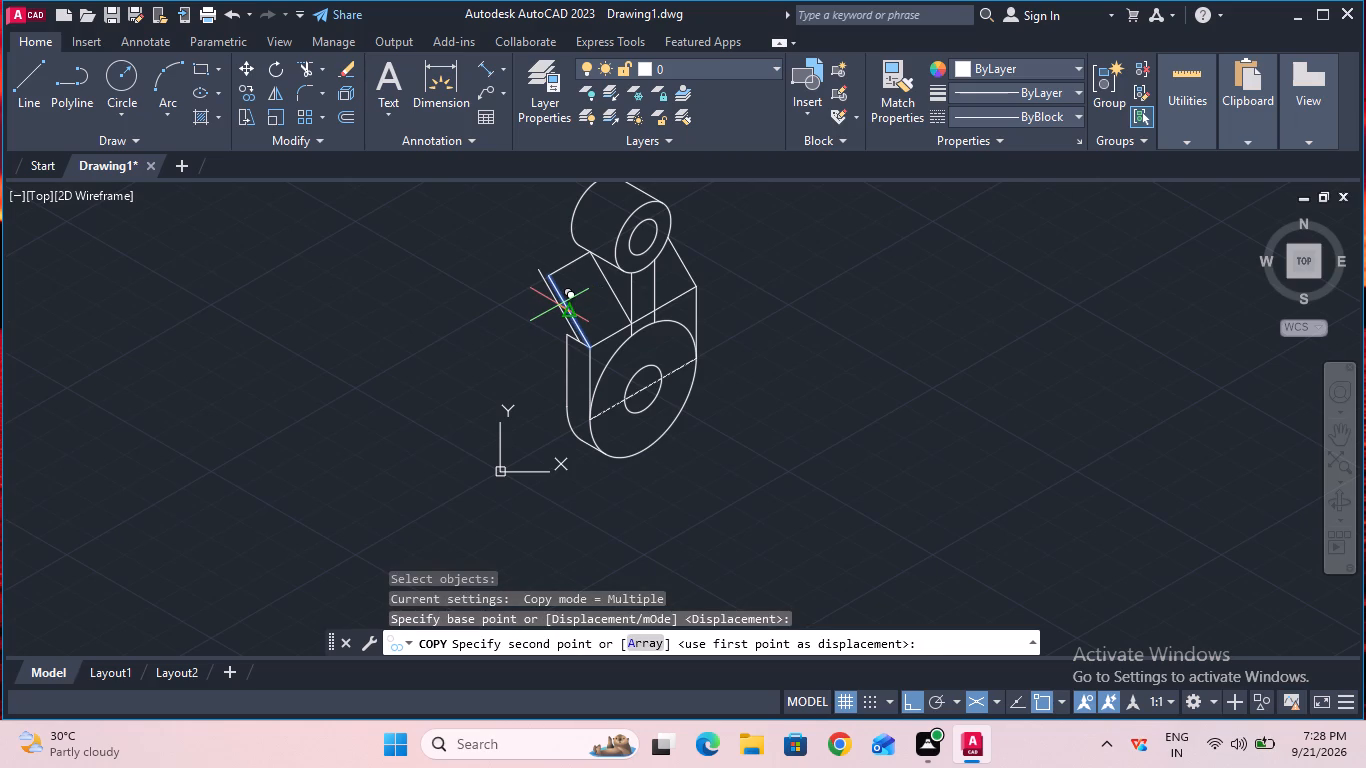
text(10)
key(Return)
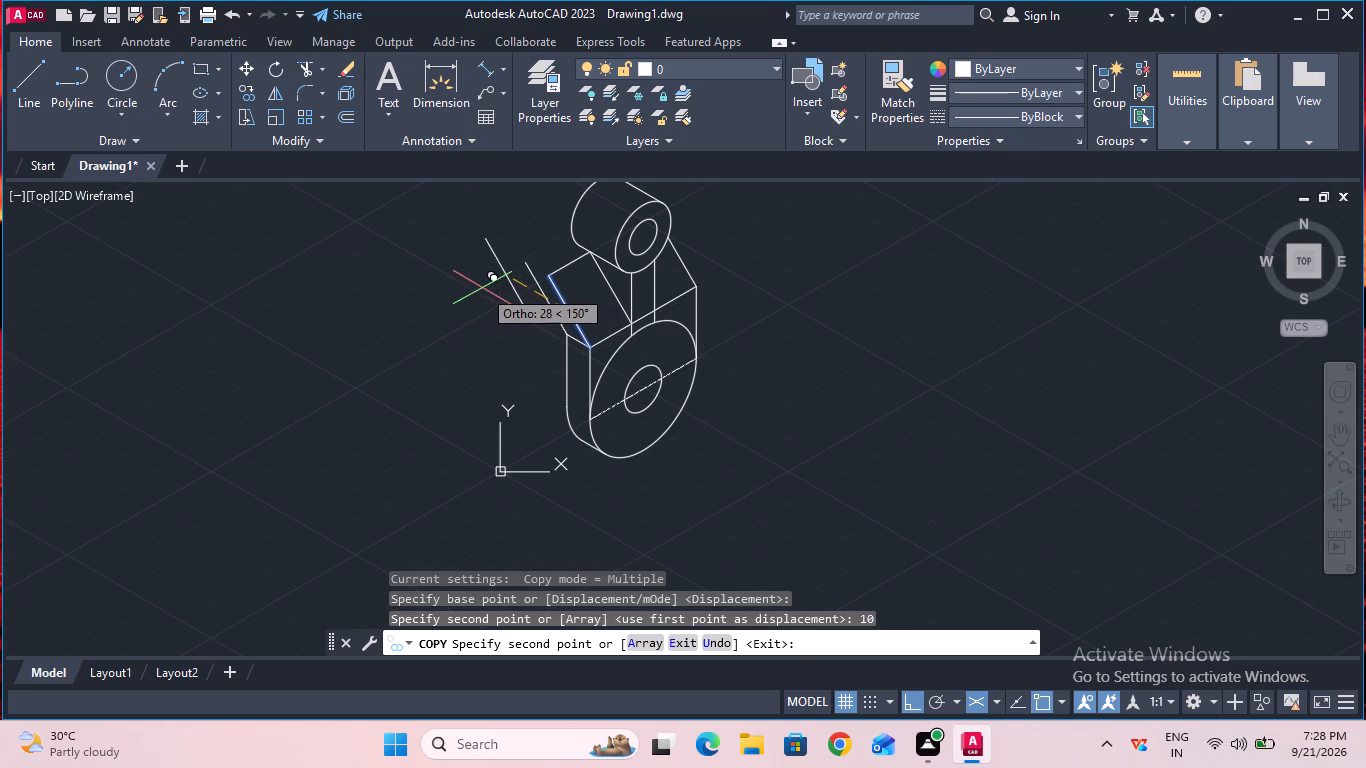
key(Escape)
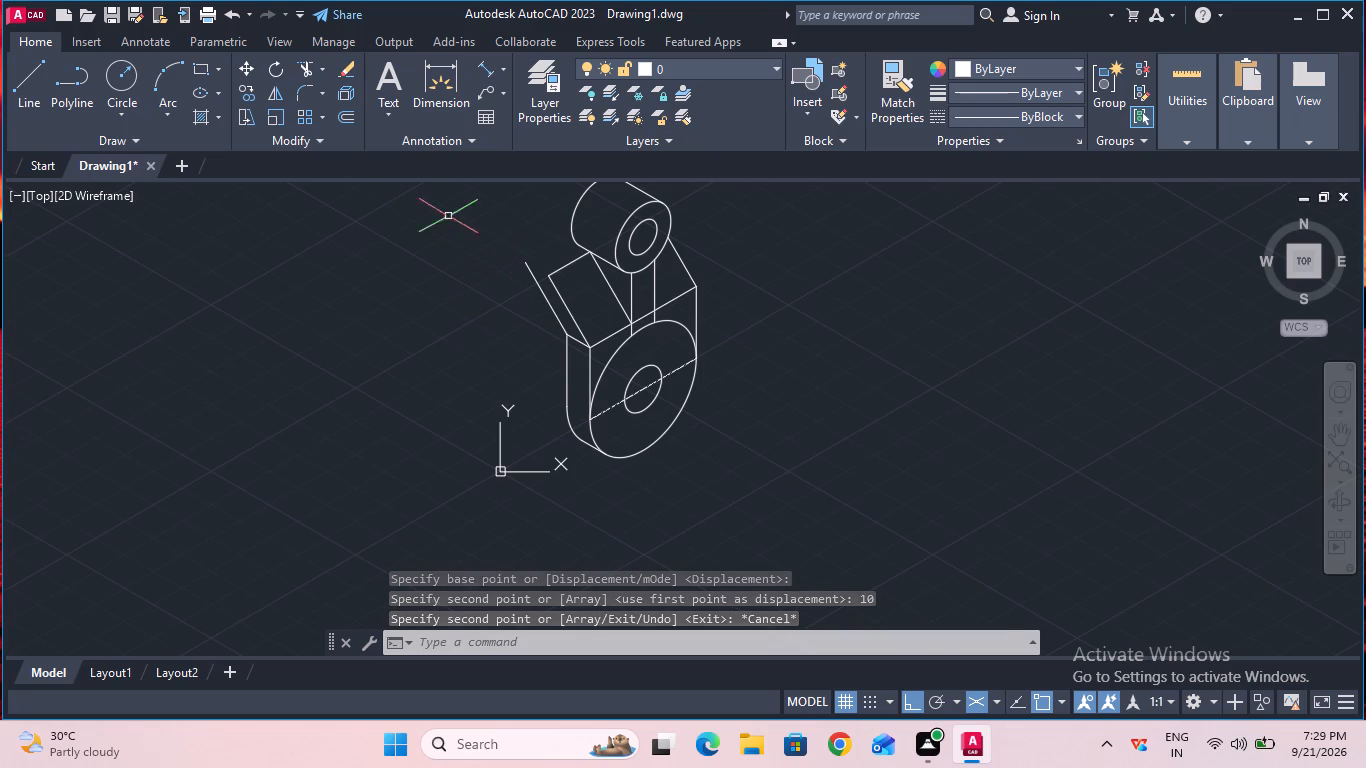
Draw a short line joining the upper ends of the copied rear slanted line and the front slanted line.
click(28, 95)
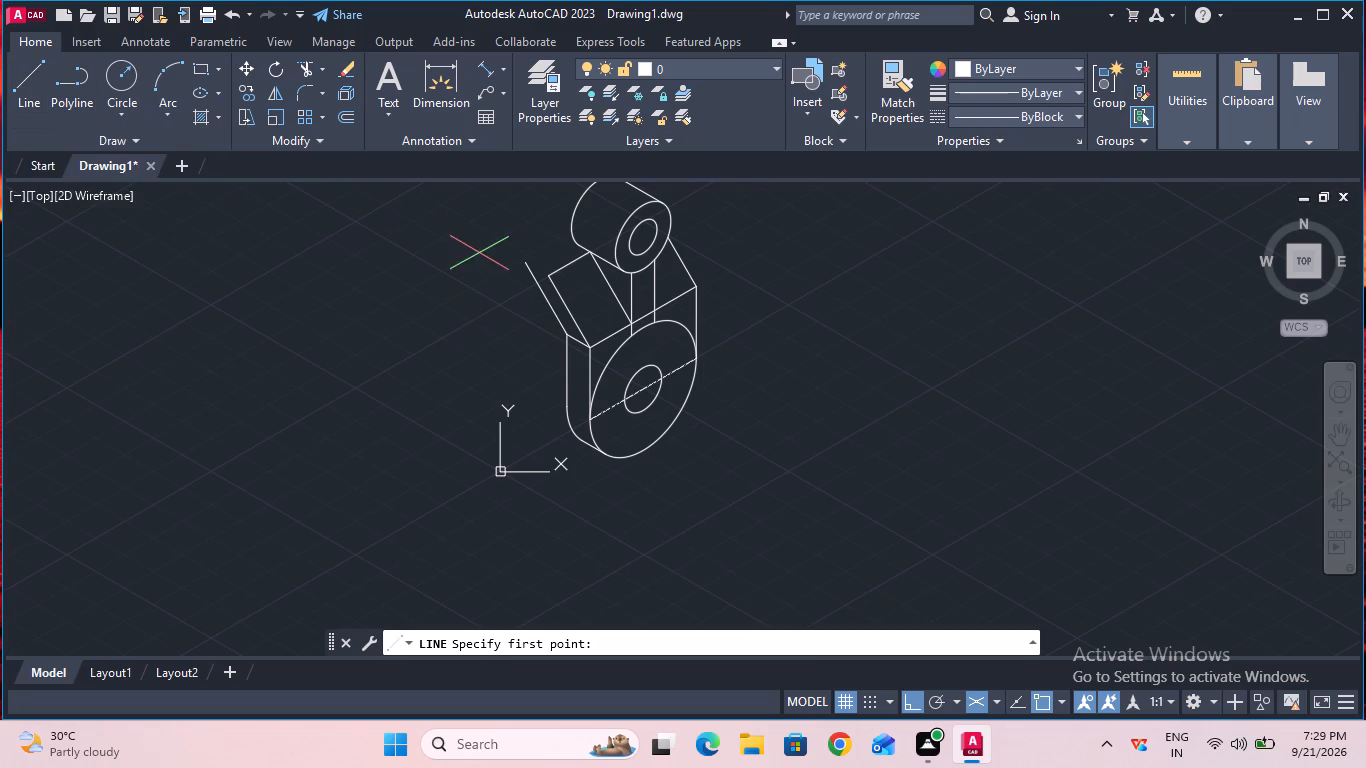
click(523, 264)
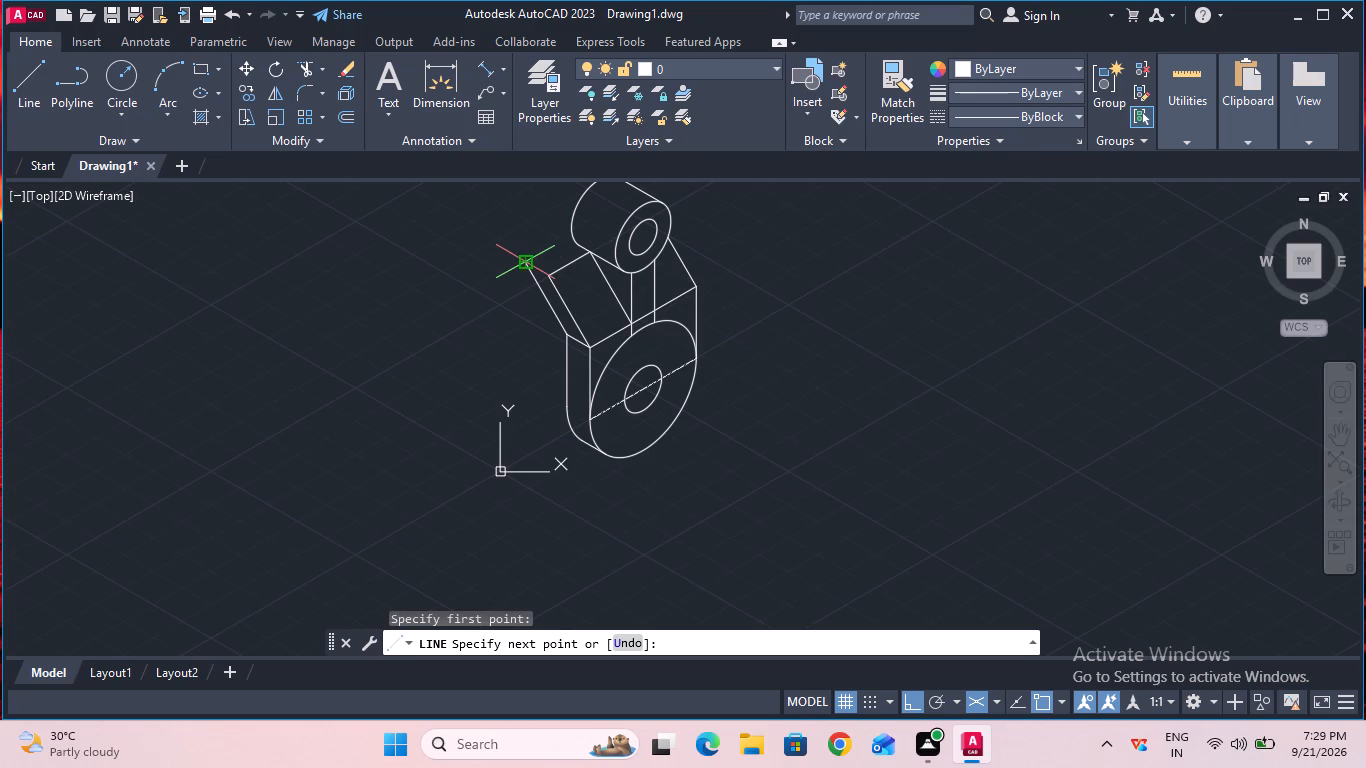
click(553, 278)
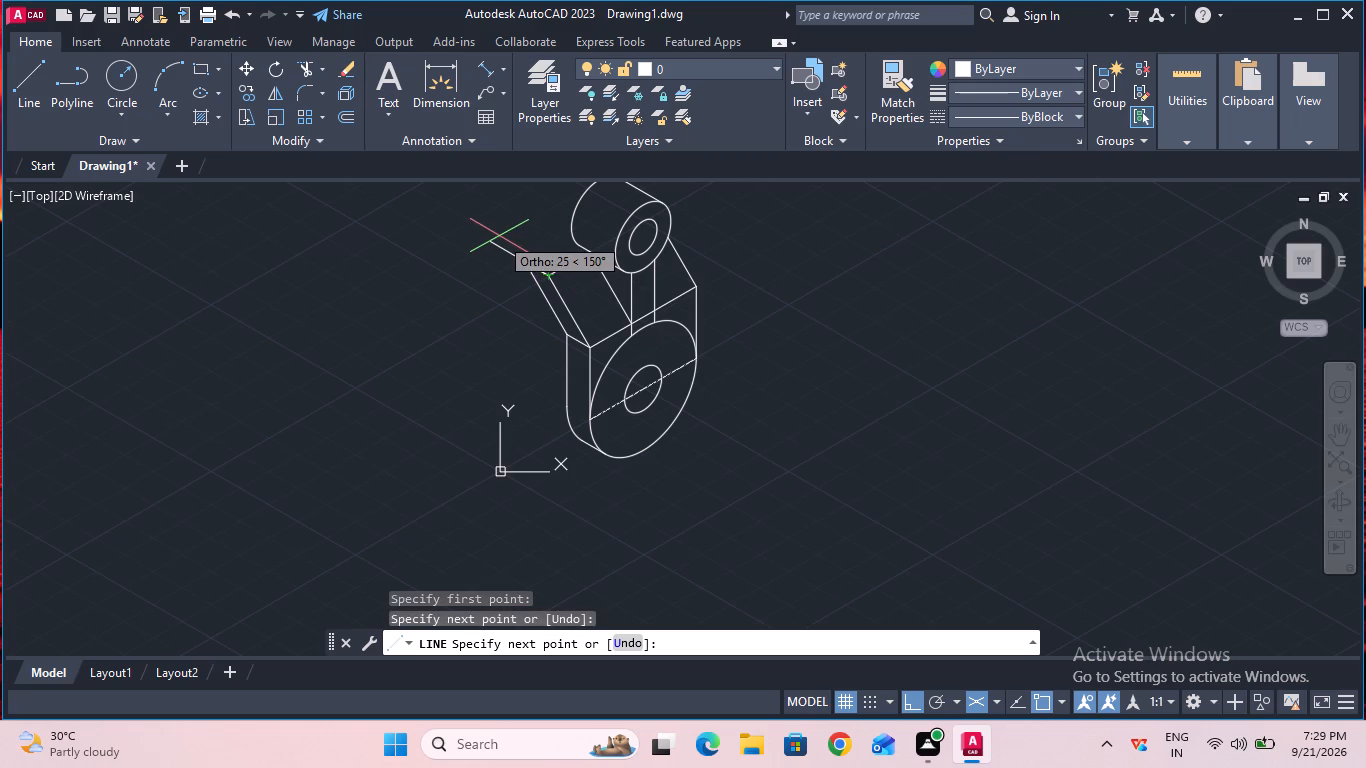
key(Escape)
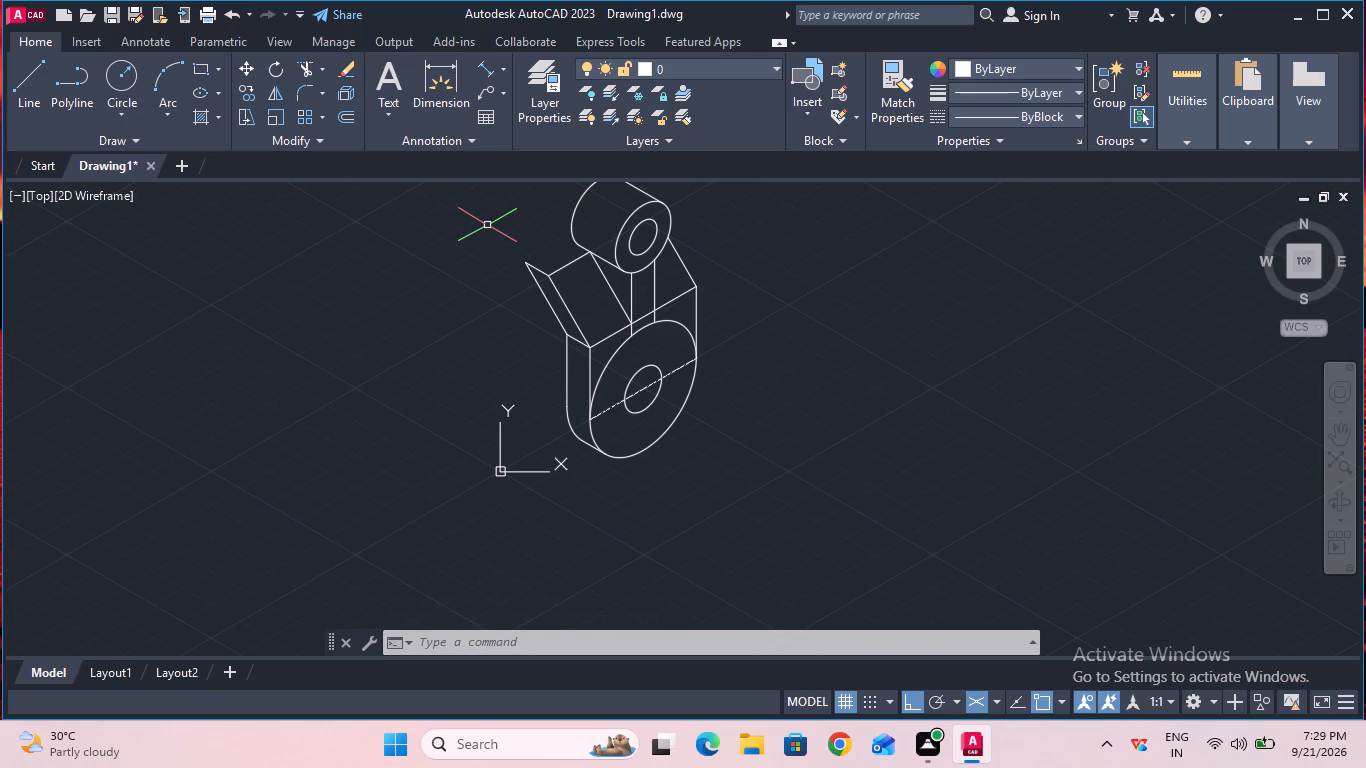
Trim away all three segments of the hub's front top edge, from the front left corner to the right corner.
ctrl+scroll(487, 225, down, 2)
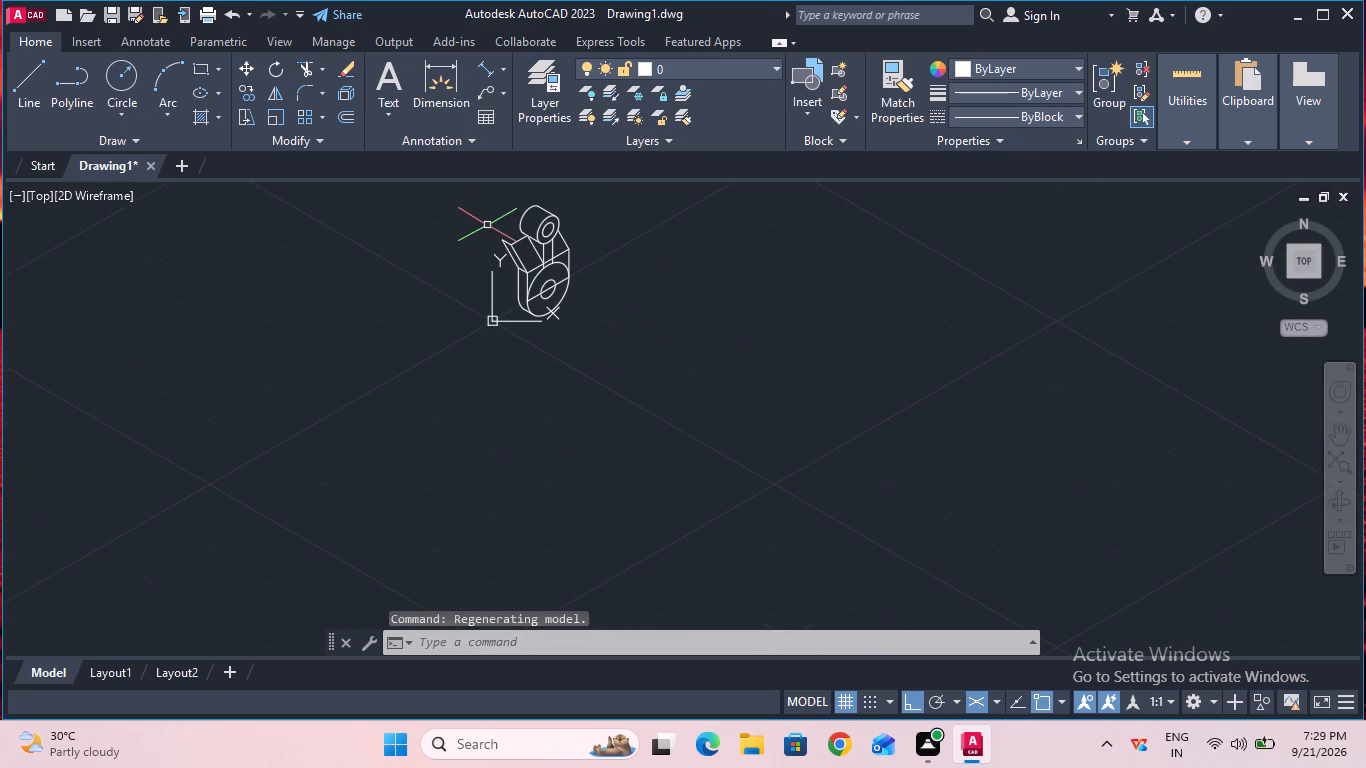
click(1331, 437)
drag(508, 311, 525, 433)
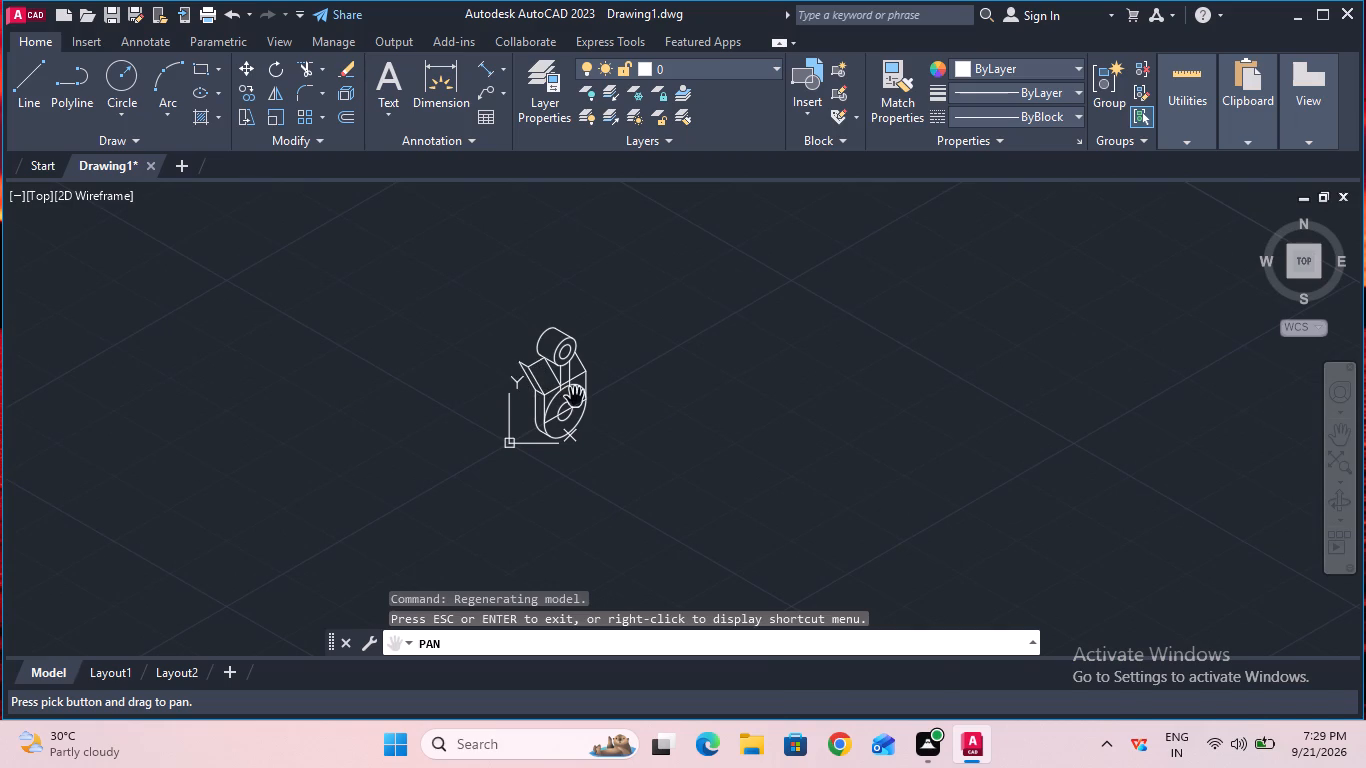
ctrl+scroll(575, 398, up, 3)
key(Escape)
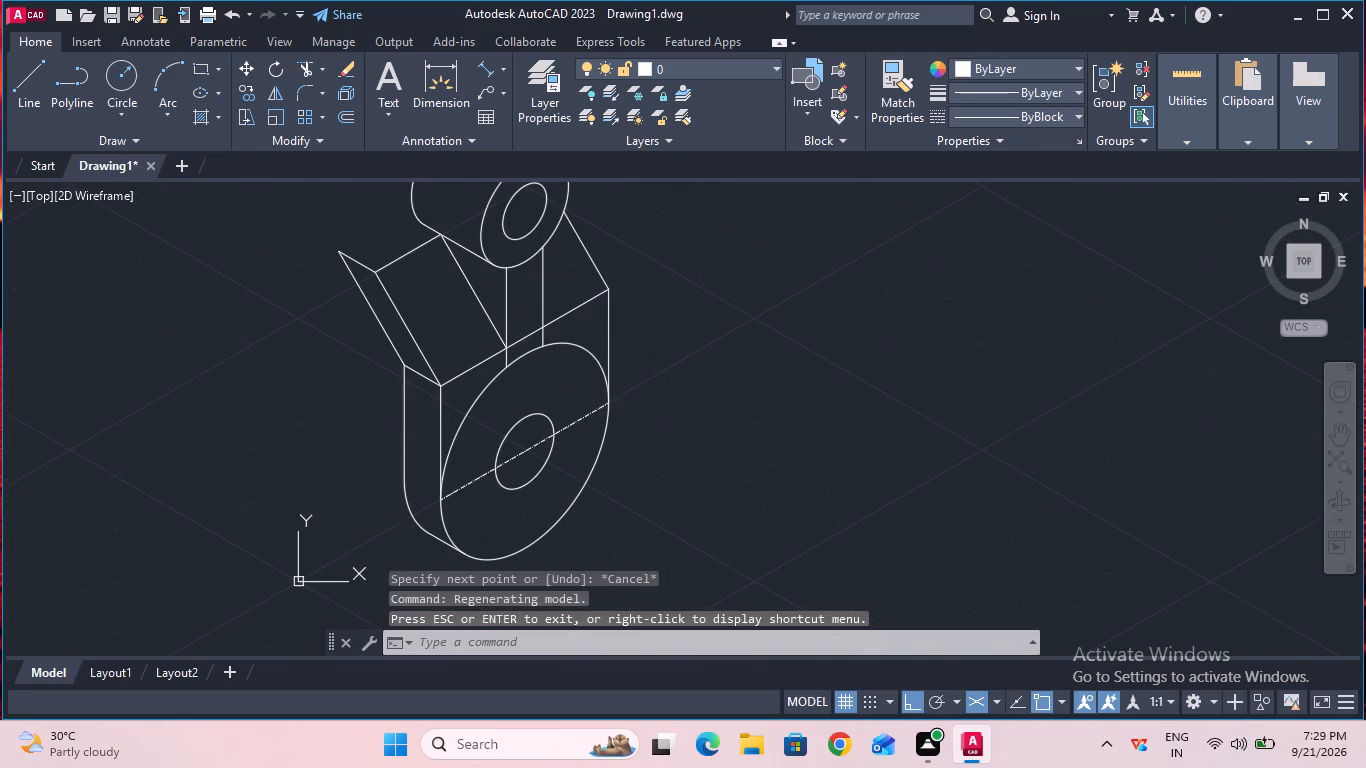
click(309, 69)
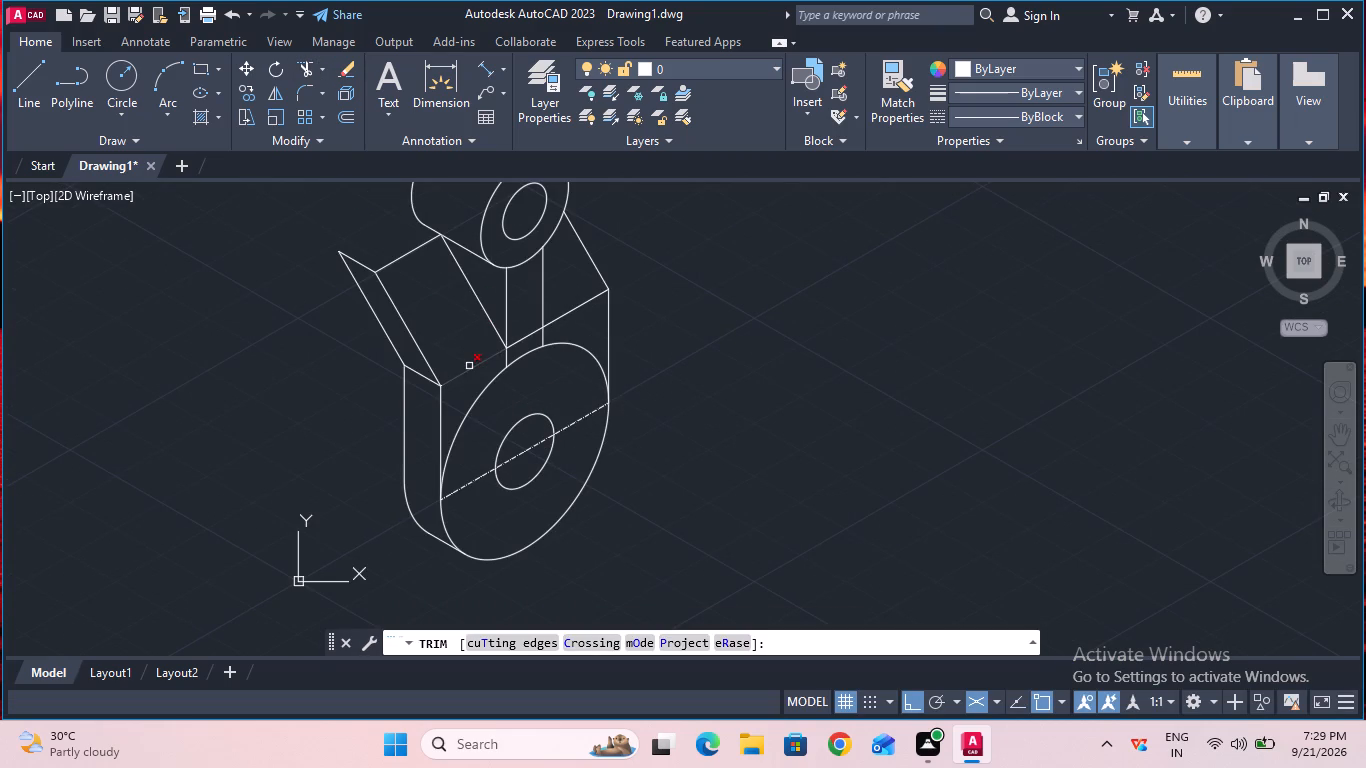
click(472, 367)
click(515, 342)
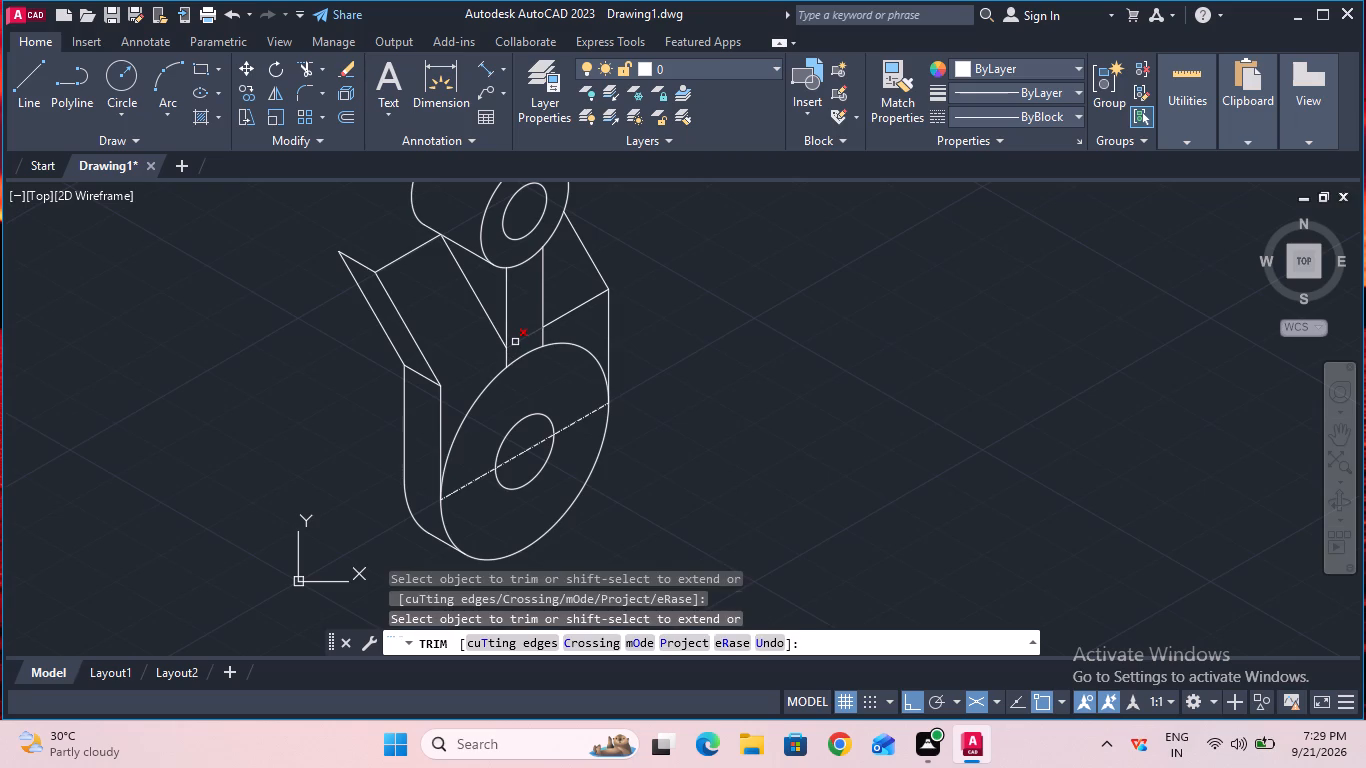
click(553, 322)
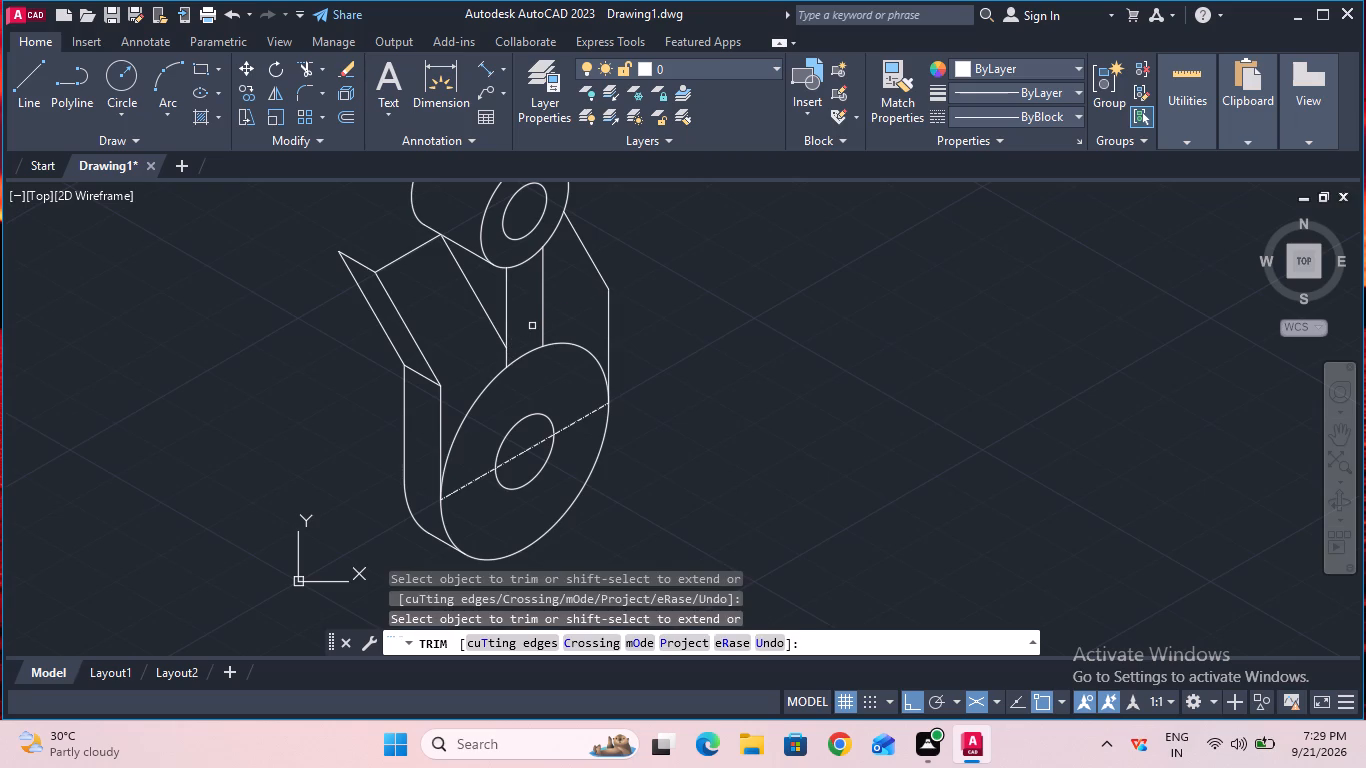
key(Escape)
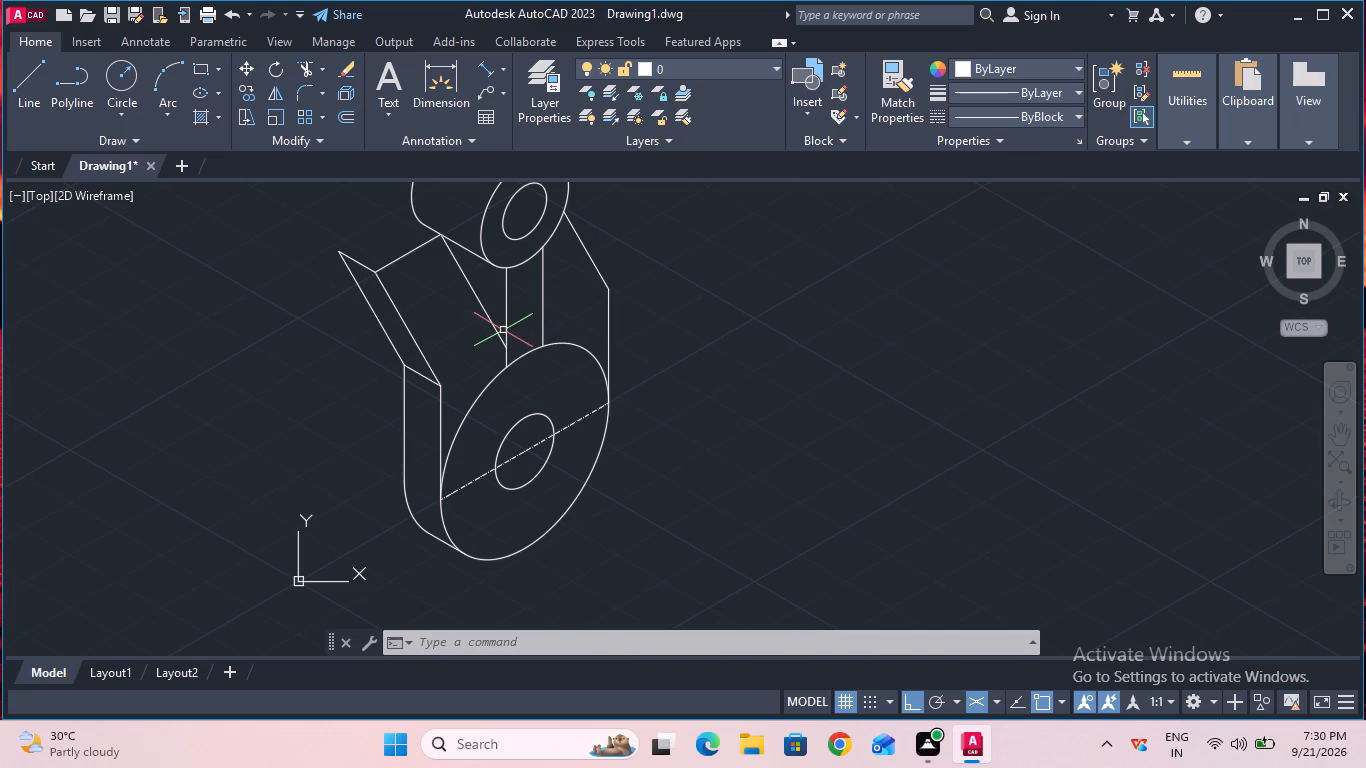
Fillet the hub's front left vertical edge and the front slanted line with a 15 mm radius.
click(301, 93)
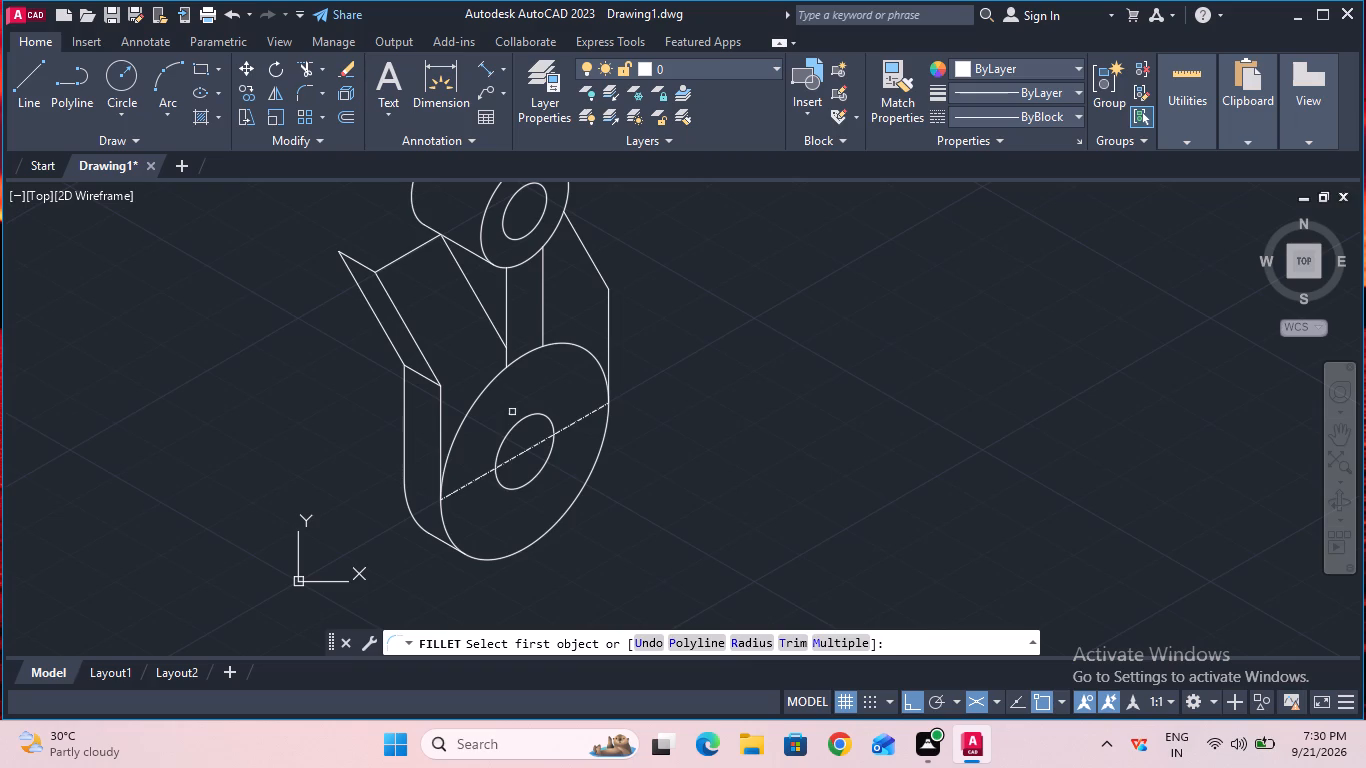
click(747, 646)
click(729, 636)
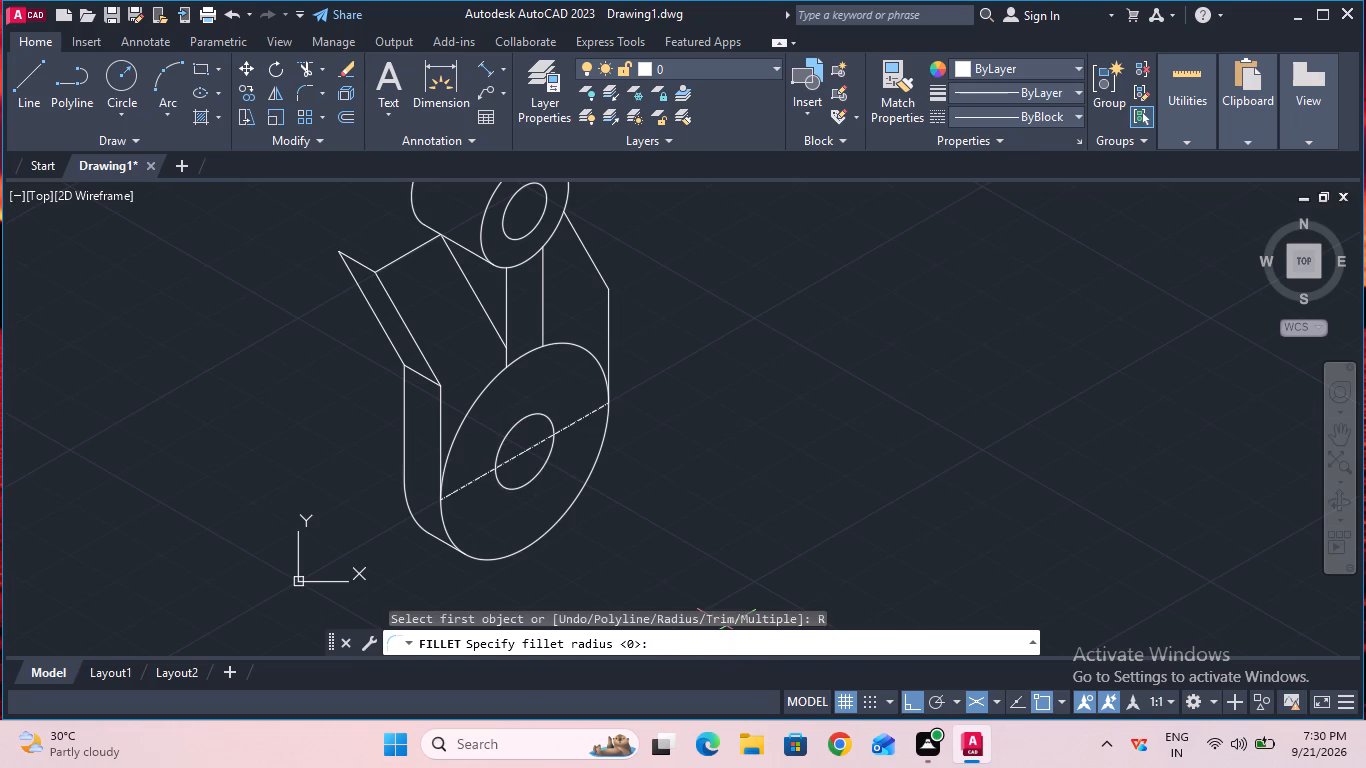
text(15)
key(Return)
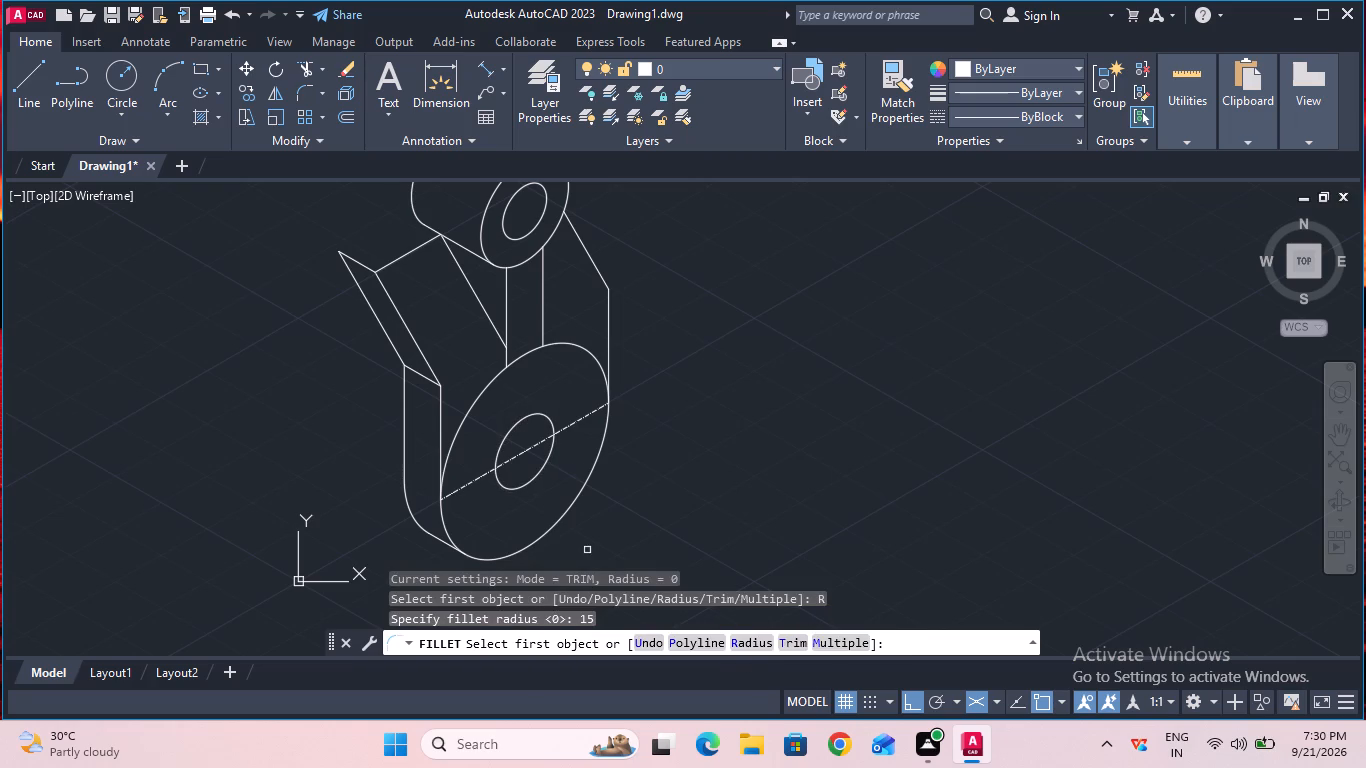
click(440, 427)
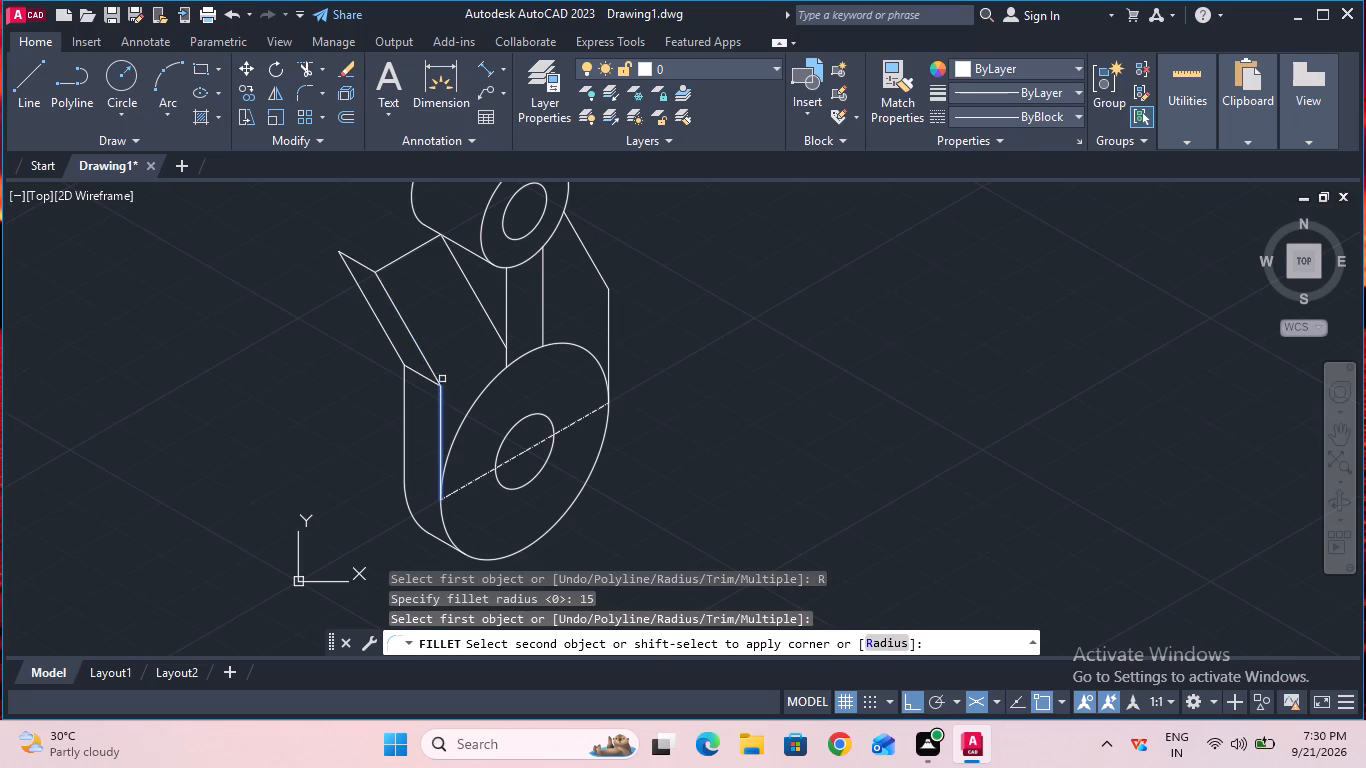
click(436, 378)
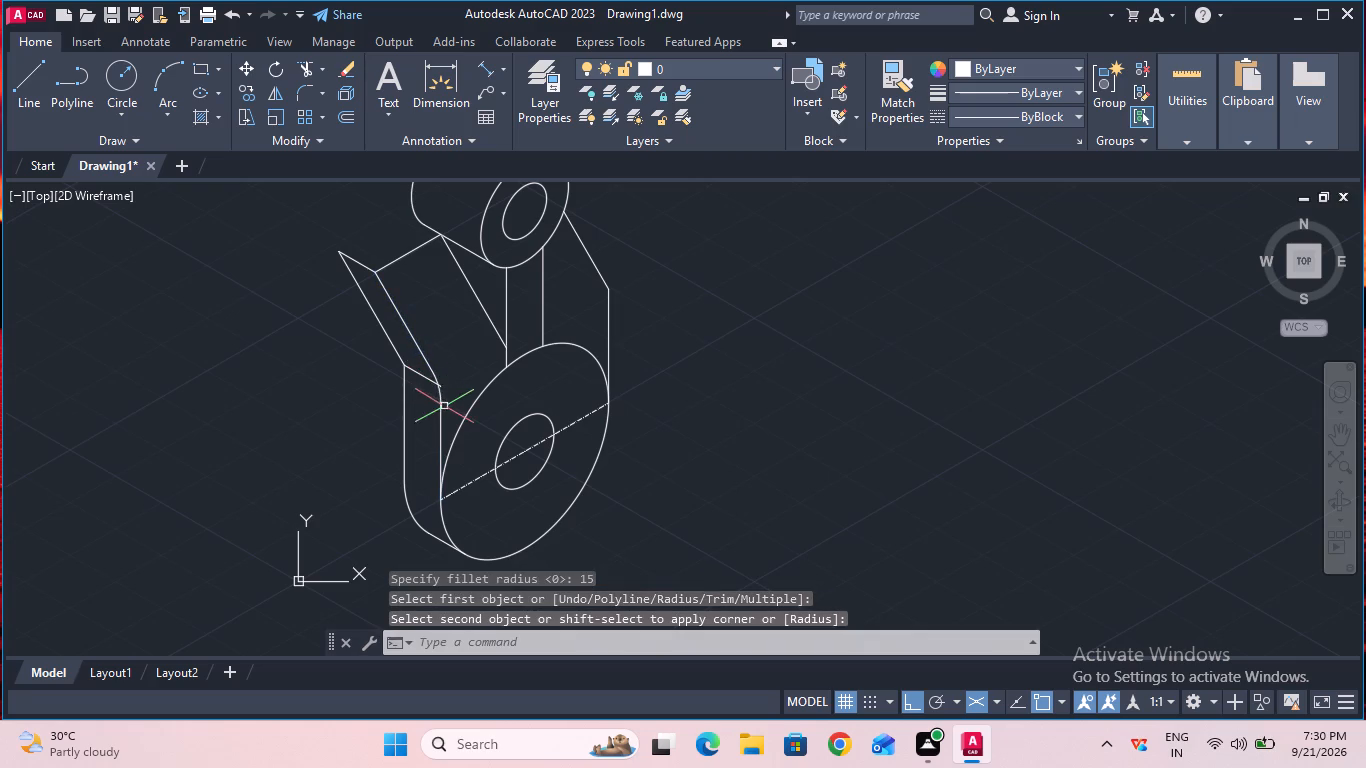
Fillet the right vertical edge and the right slanted line of the link with the 15 mm radius.
click(298, 91)
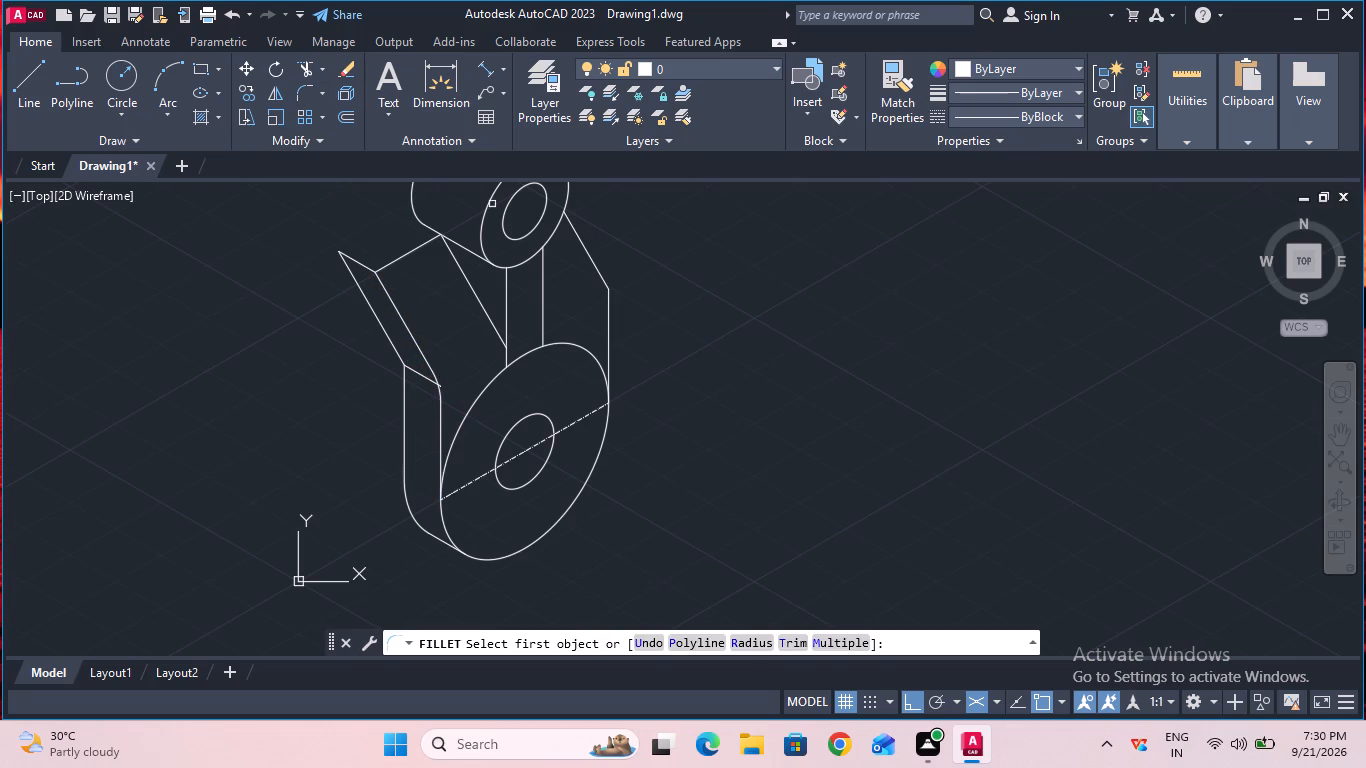
click(609, 310)
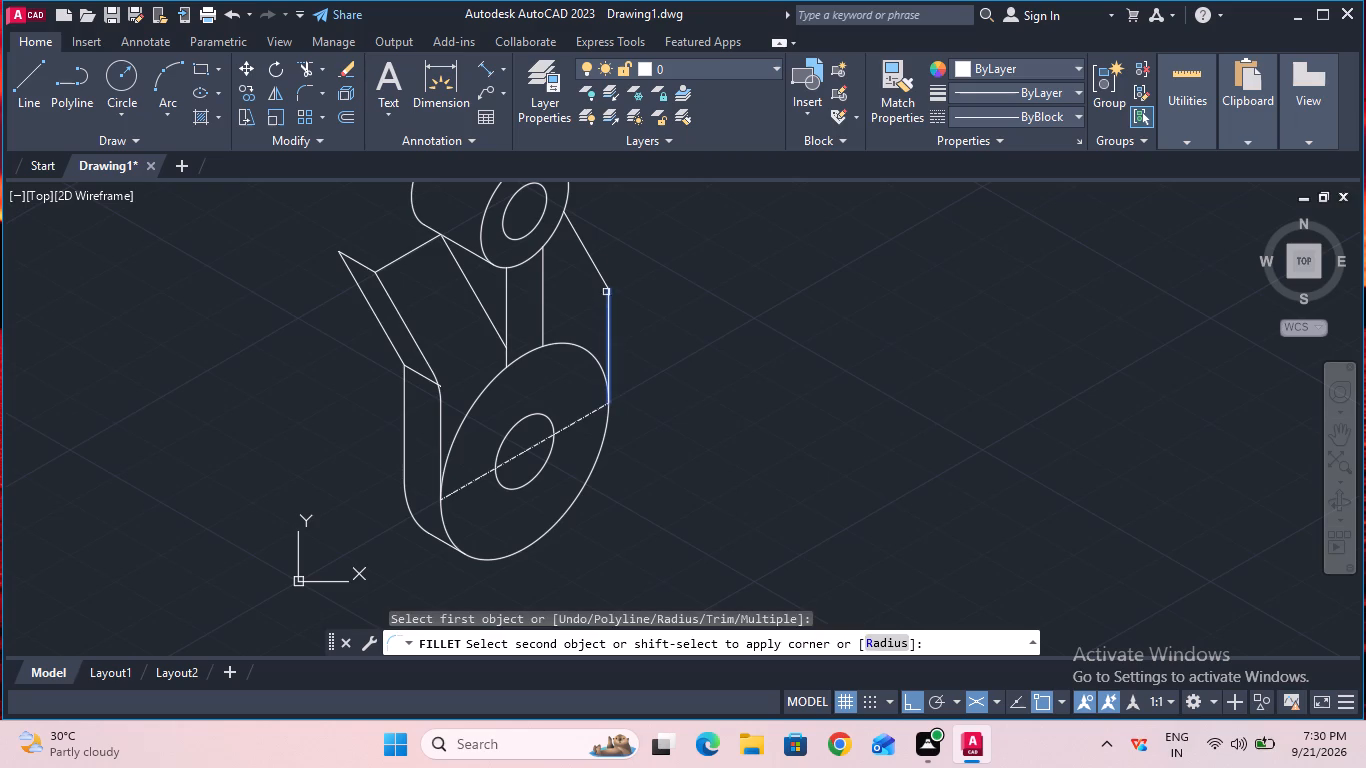
click(602, 285)
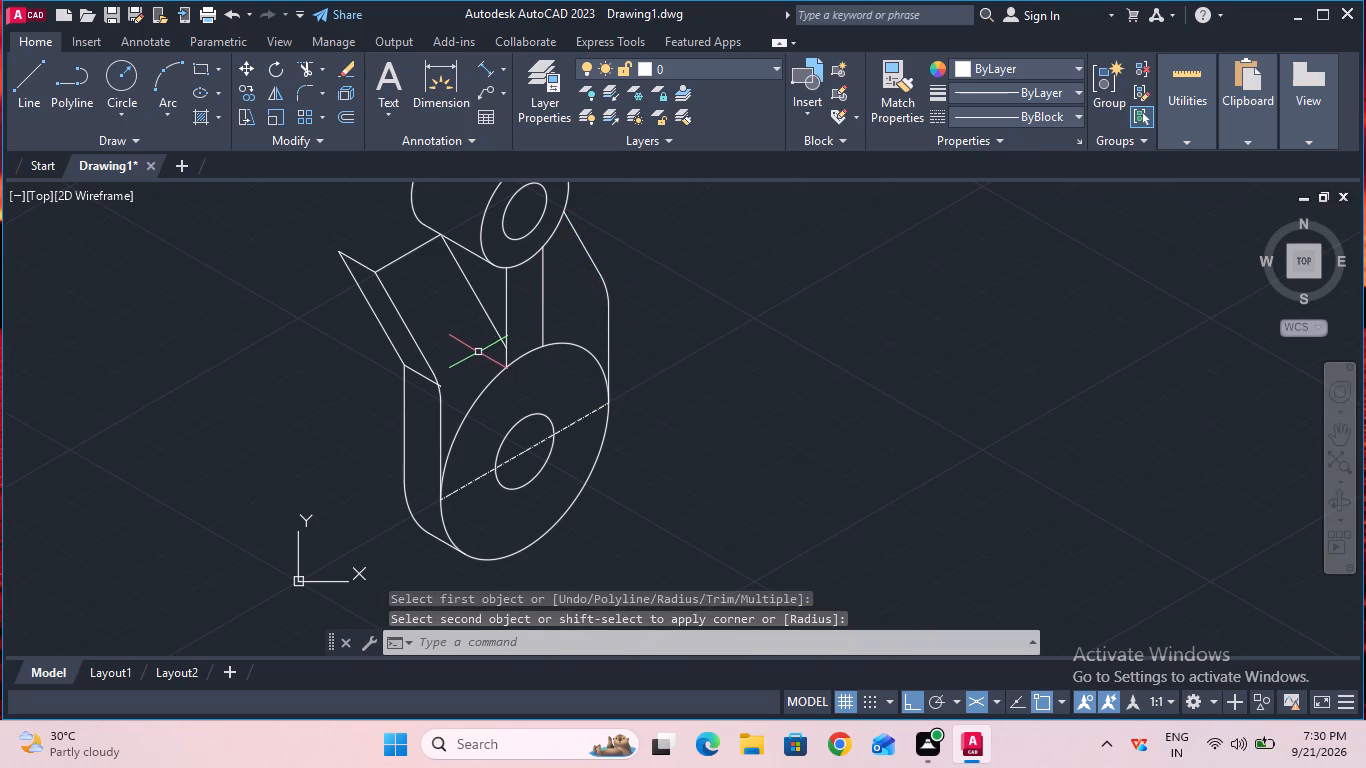
Trim the end of the short depth line that overhangs the filleted front left corner.
click(309, 74)
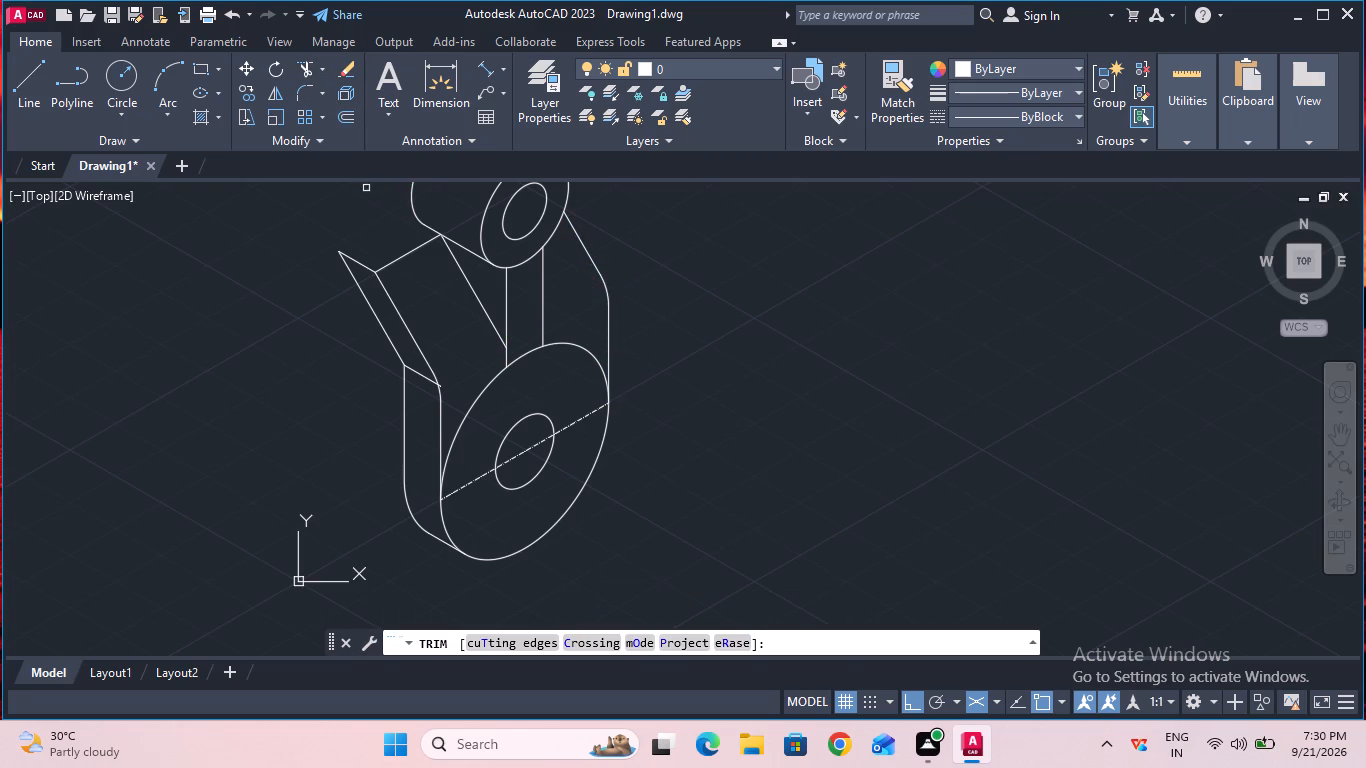
click(442, 384)
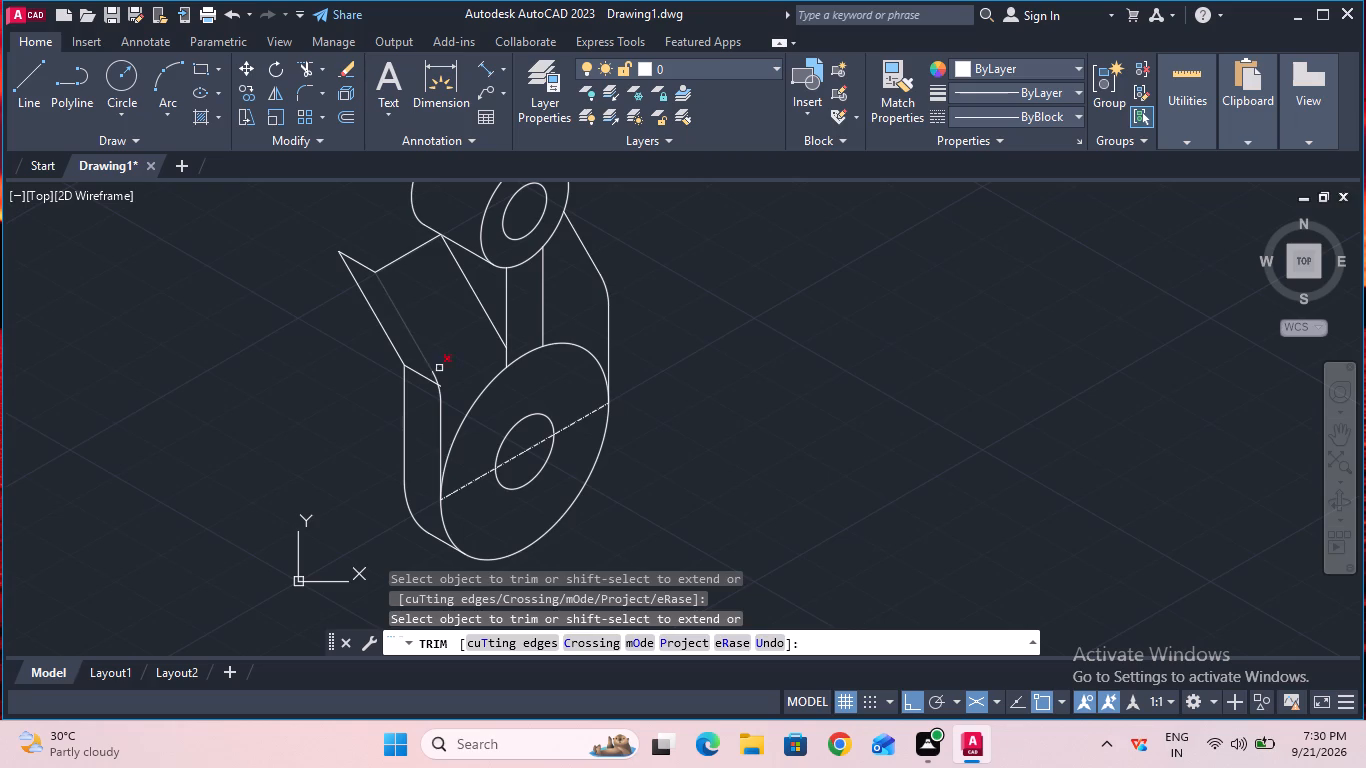
ctrl+scroll(455, 368, up, 2)
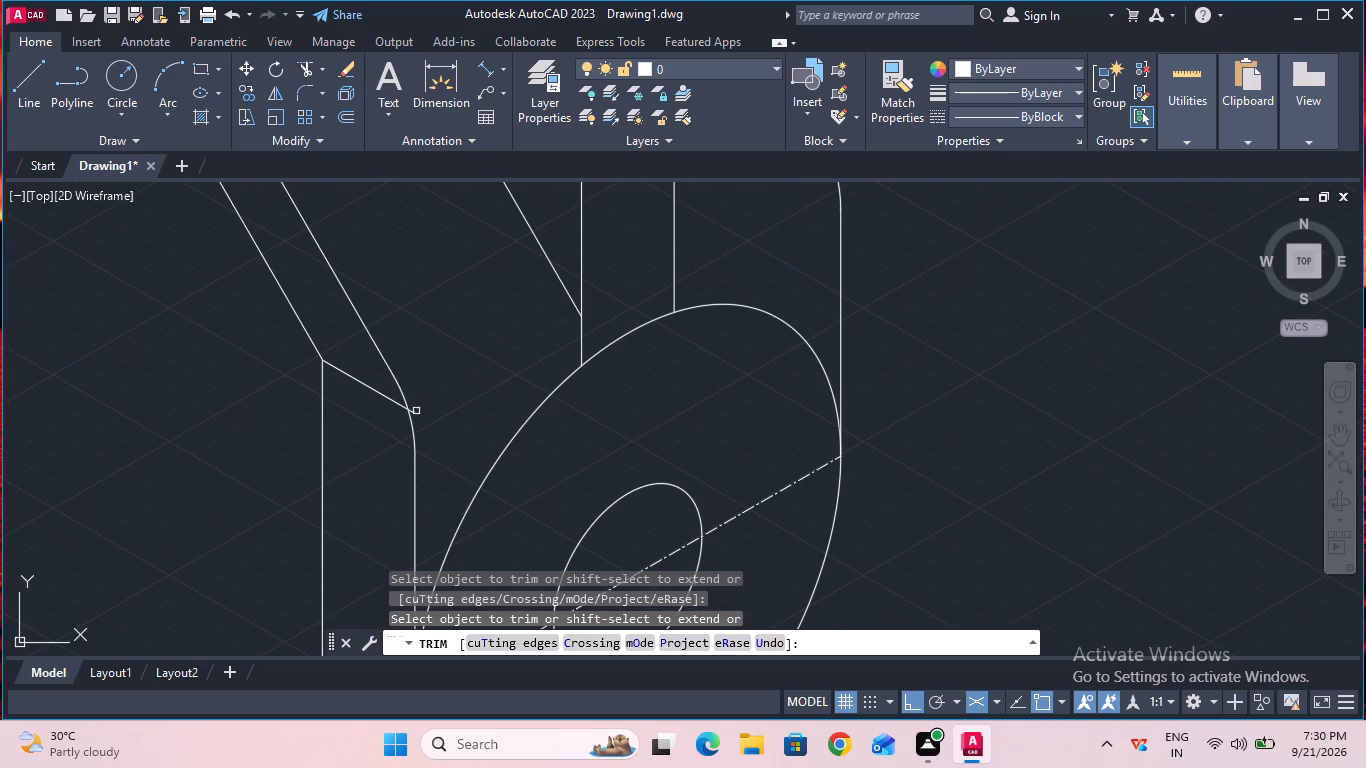
click(413, 412)
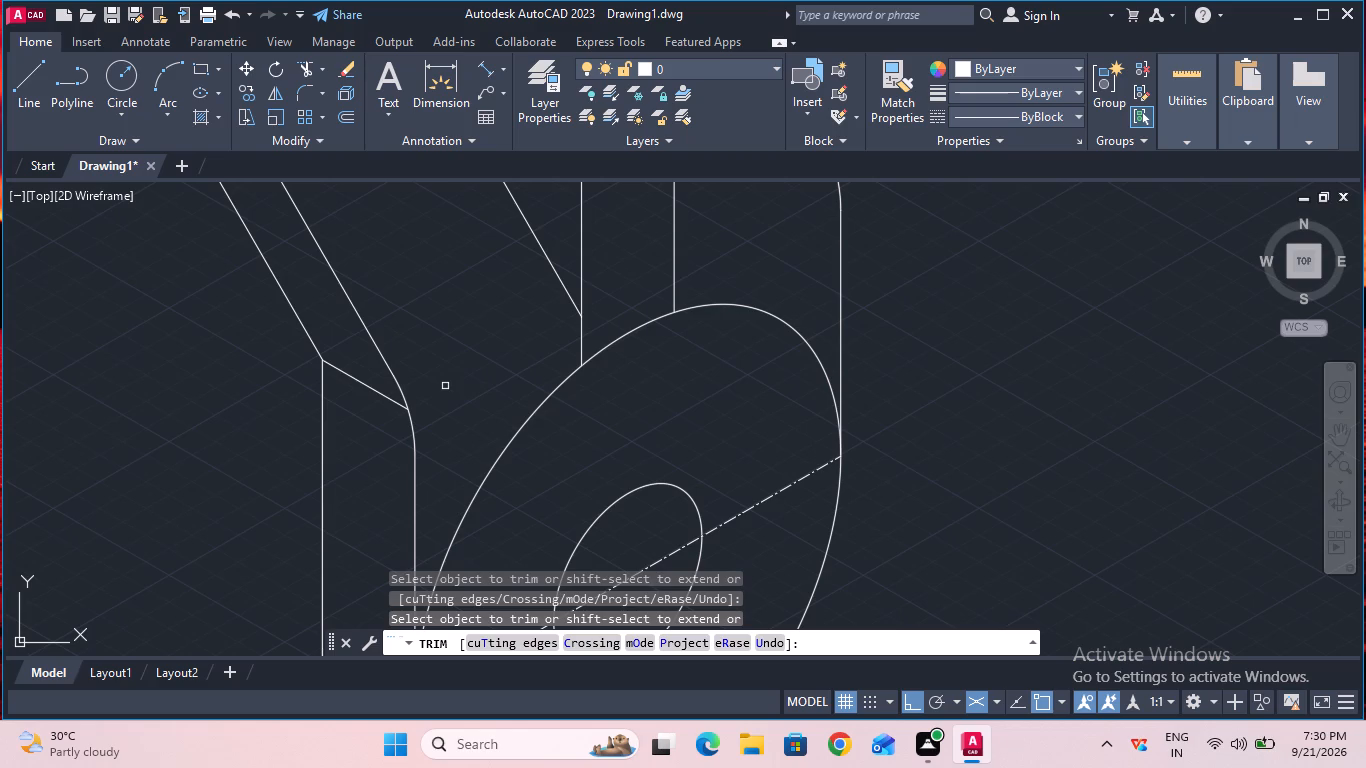
ctrl+scroll(445, 385, down, 2)
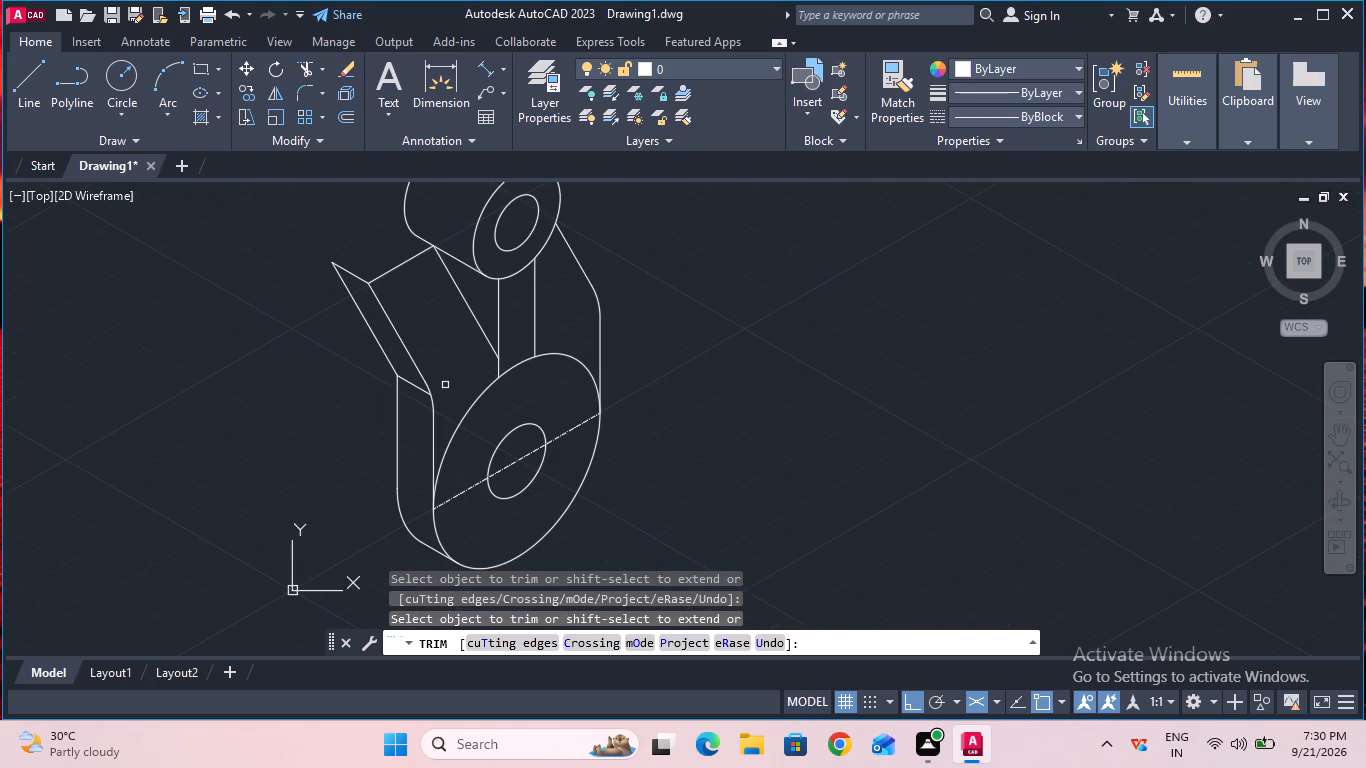
key(Escape)
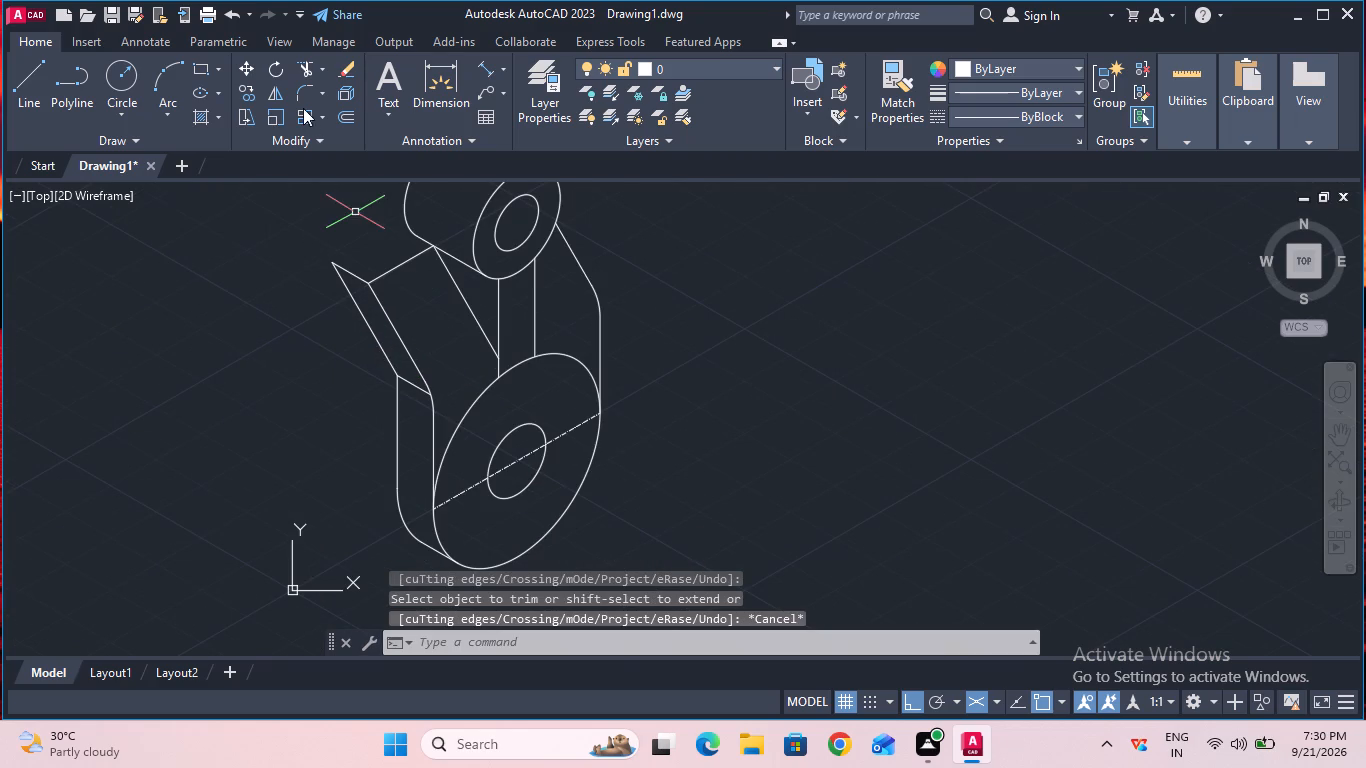
Fillet the inner slanted line and the vertical line below the boss with the 15 mm radius.
click(303, 98)
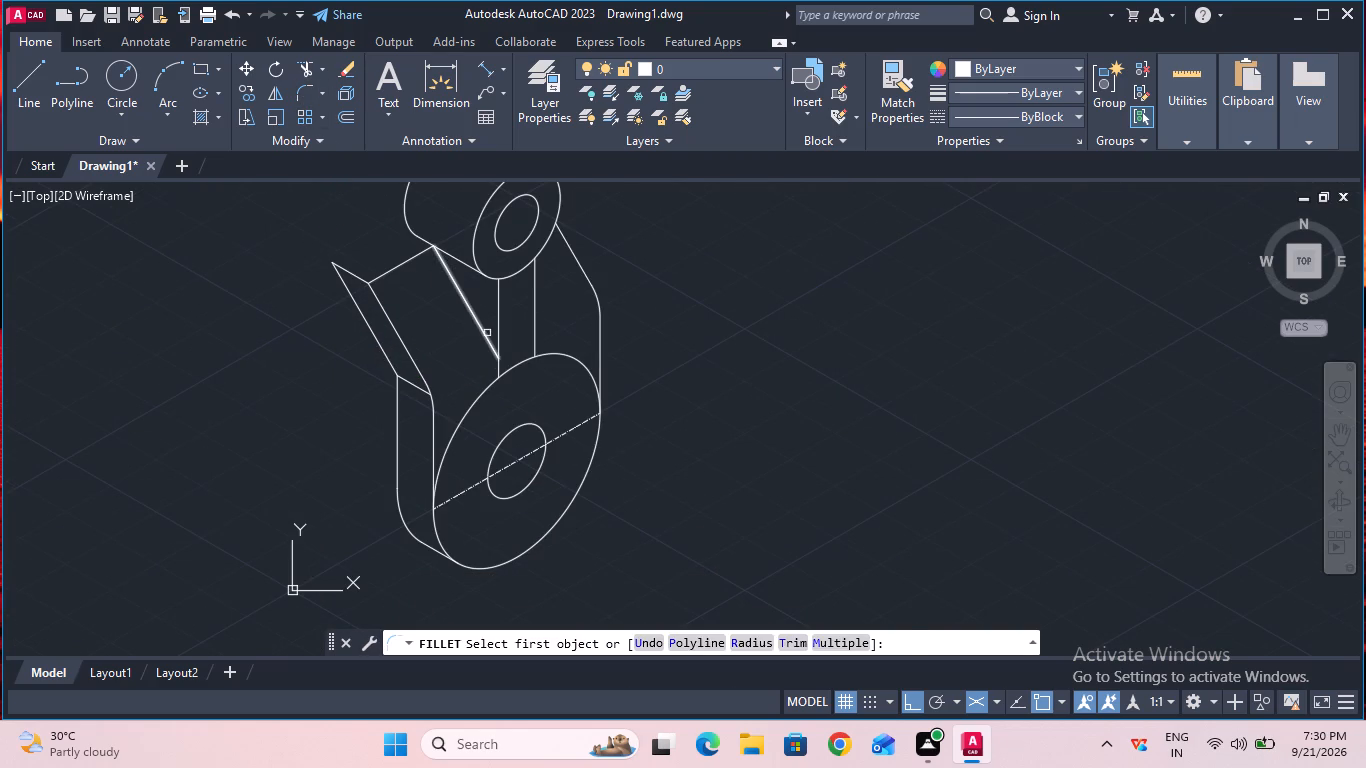
click(487, 333)
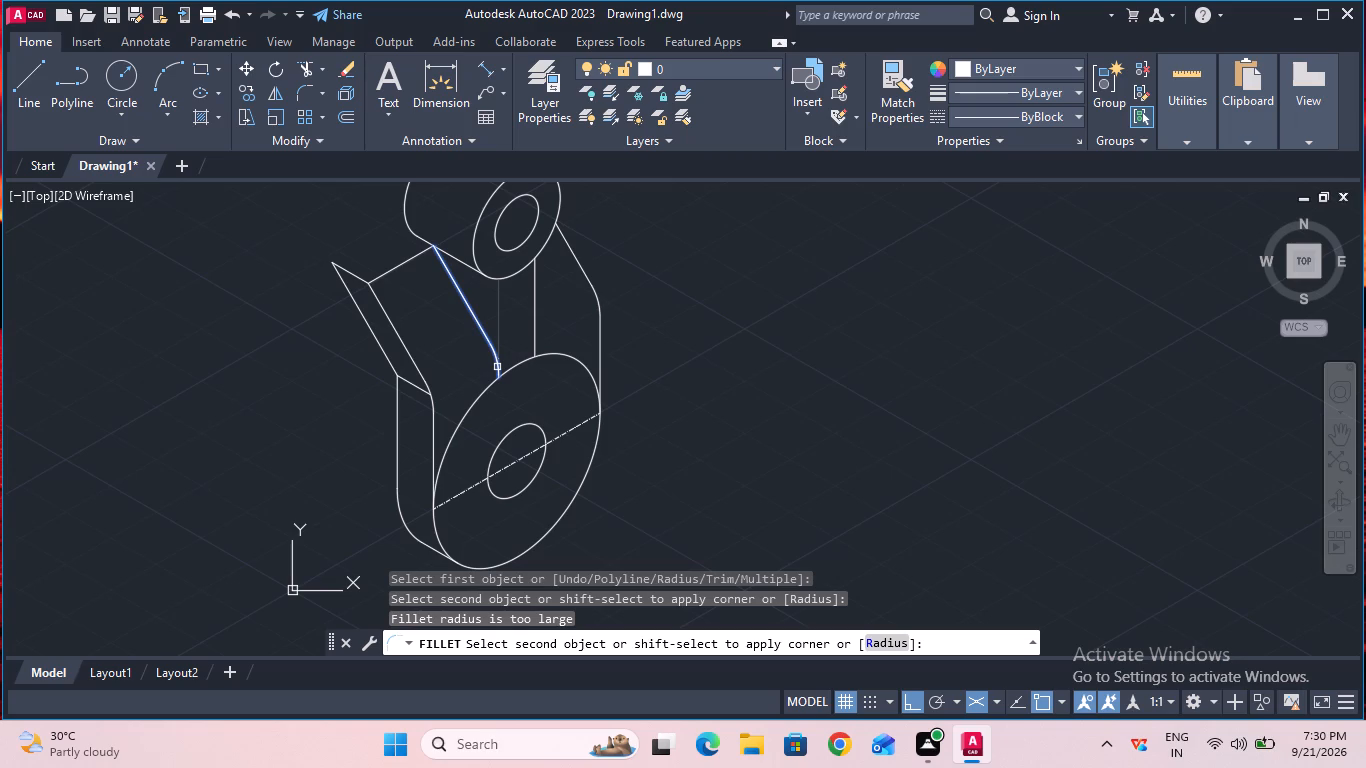
click(497, 367)
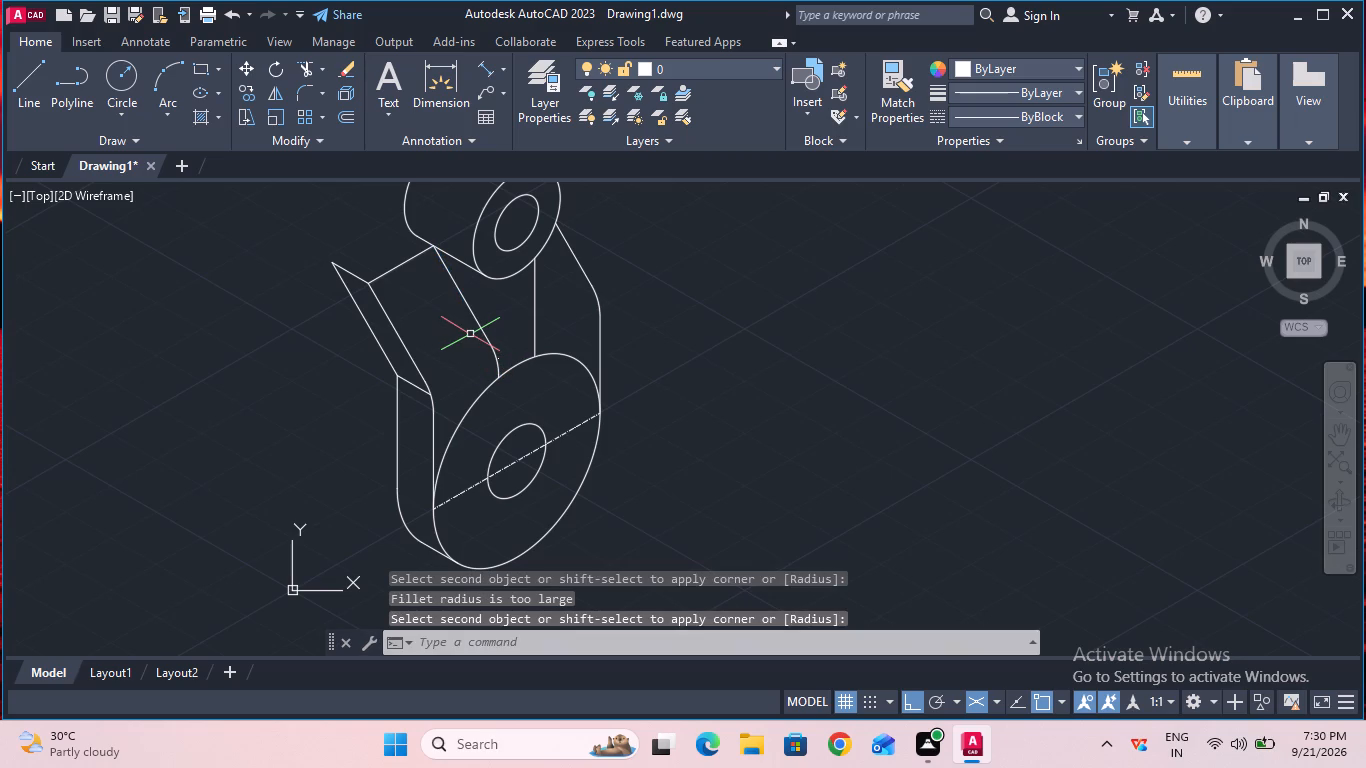
key(Escape)
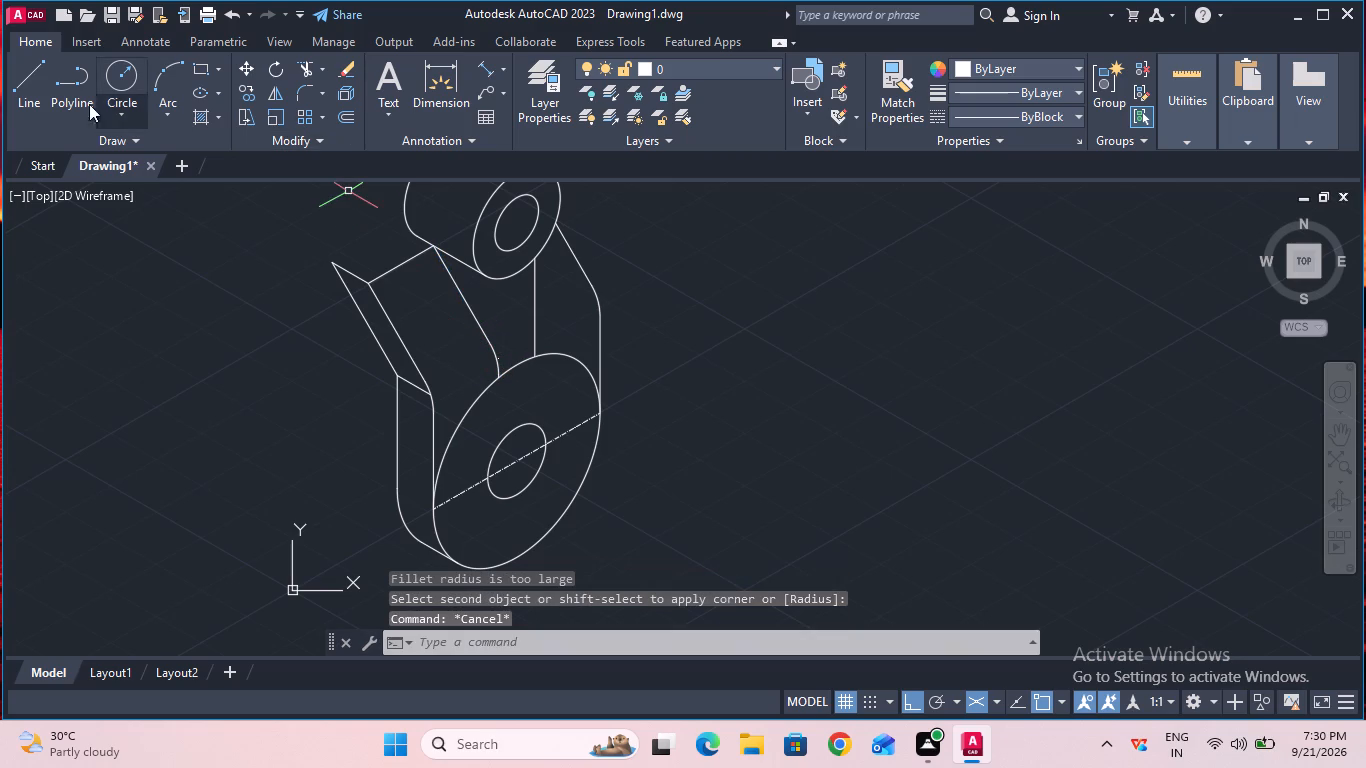
Draw a vertical line from the new inner fillet arc up to the boss's lower edge.
click(40, 99)
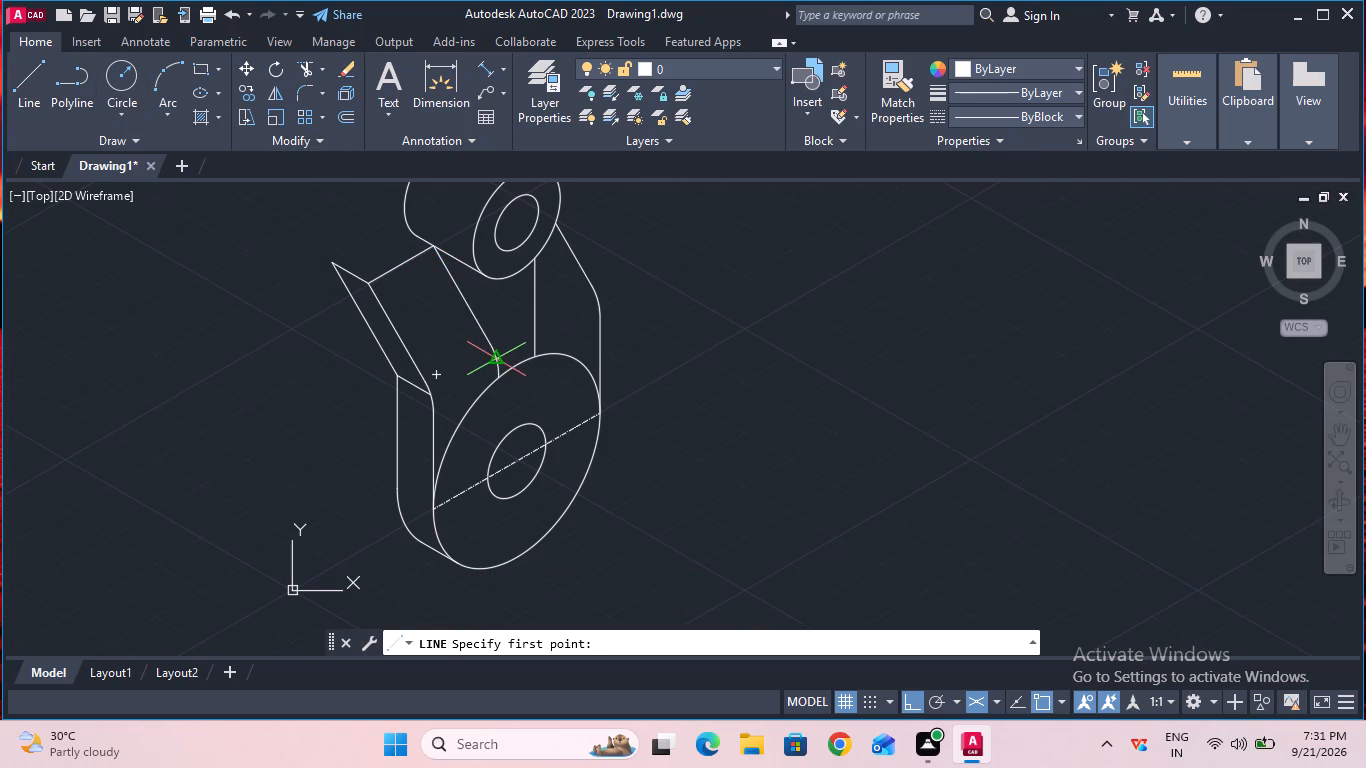
click(496, 362)
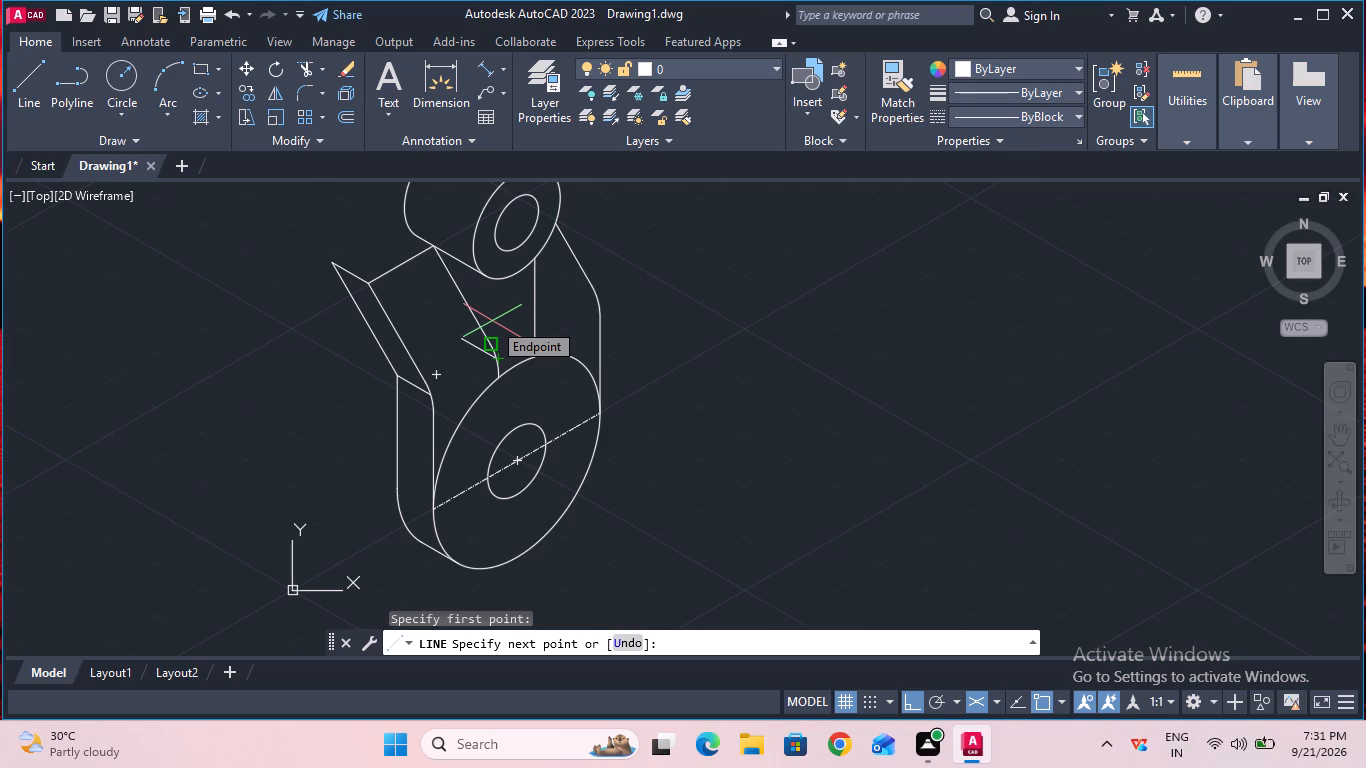
key(F5)
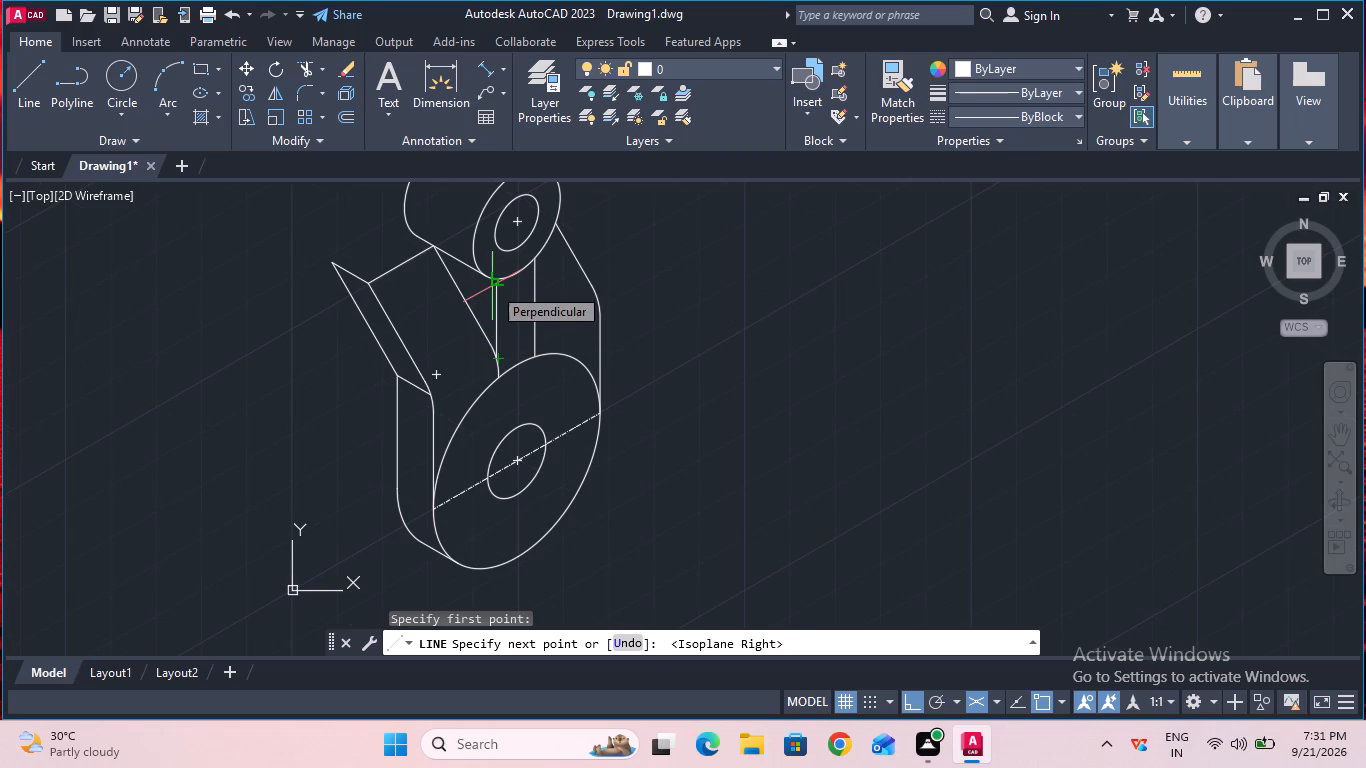
click(492, 286)
key(Escape)
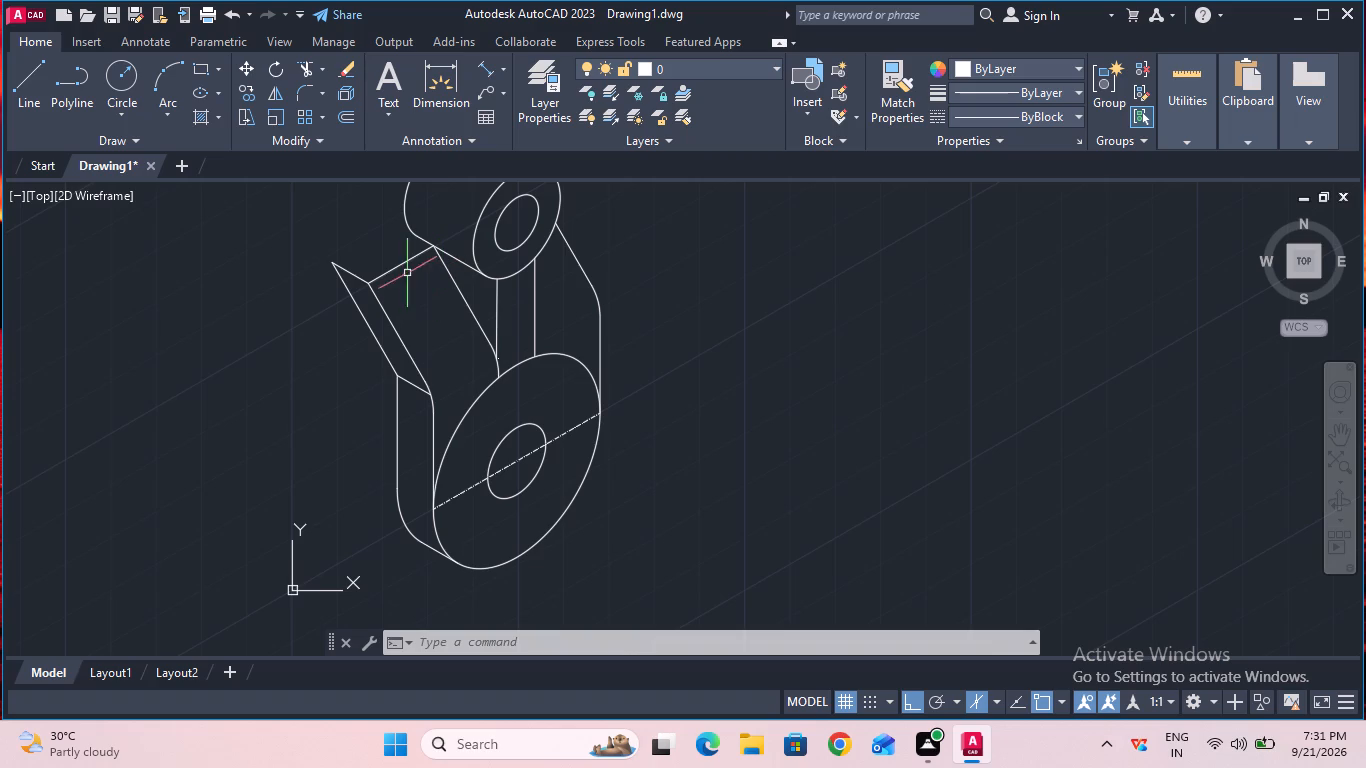
Draw a 20 mm vertical line upward from the upper end of the rear slanted line.
click(1339, 434)
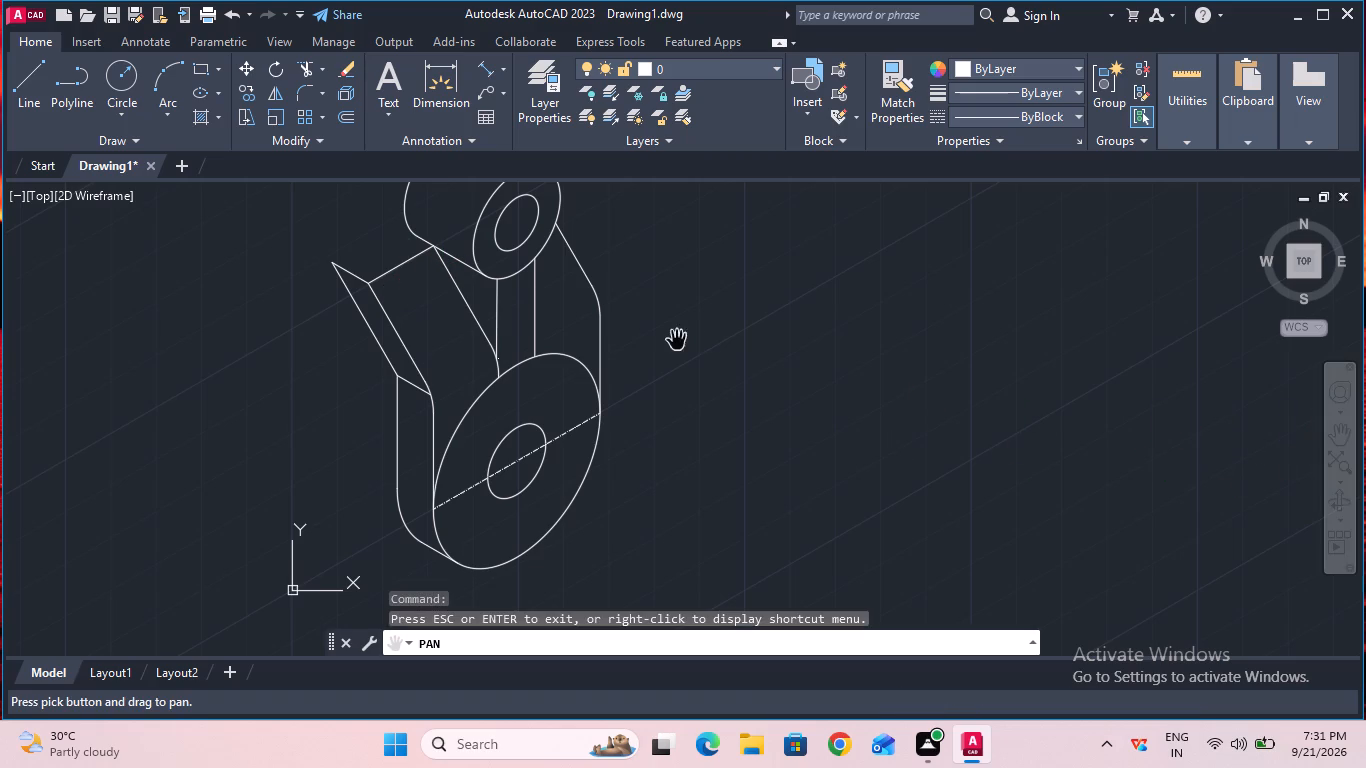
drag(675, 341, 780, 474)
key(Escape)
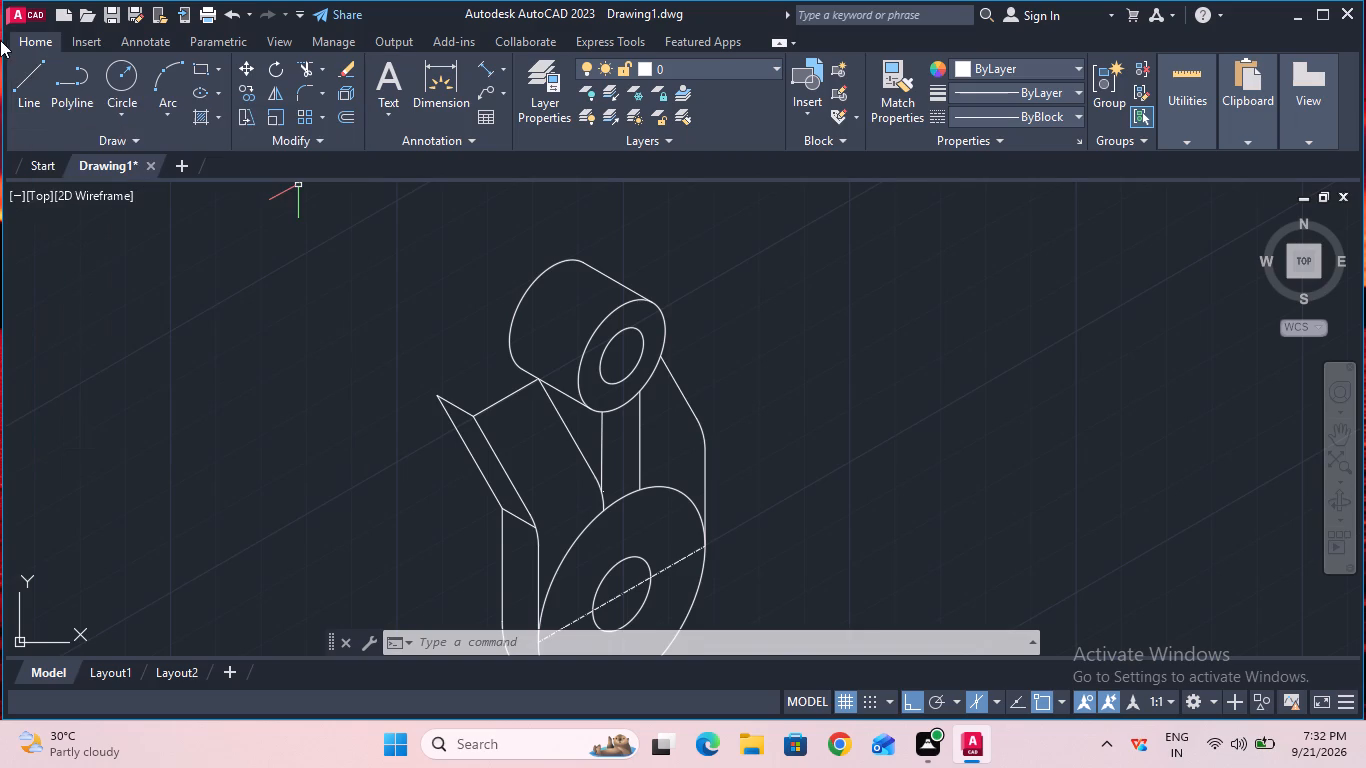
double_click(34, 79)
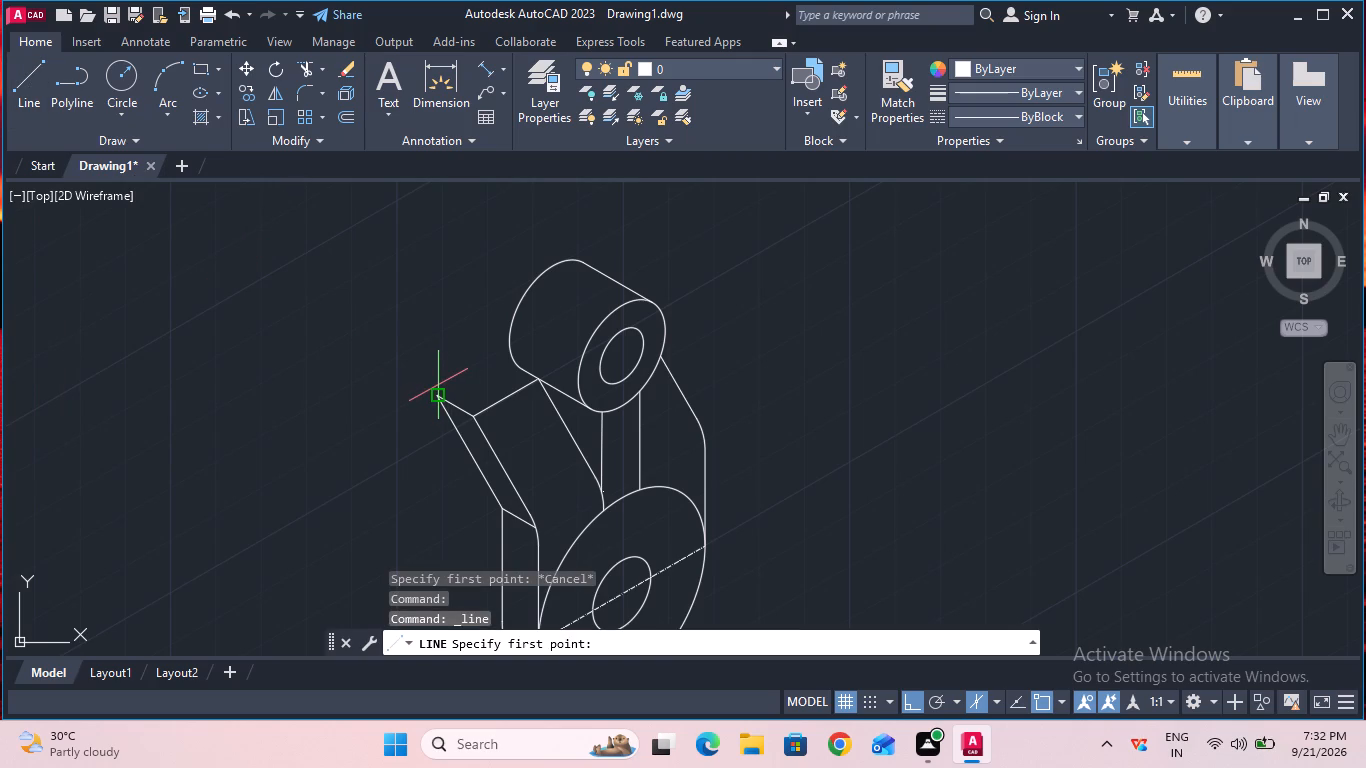
click(439, 388)
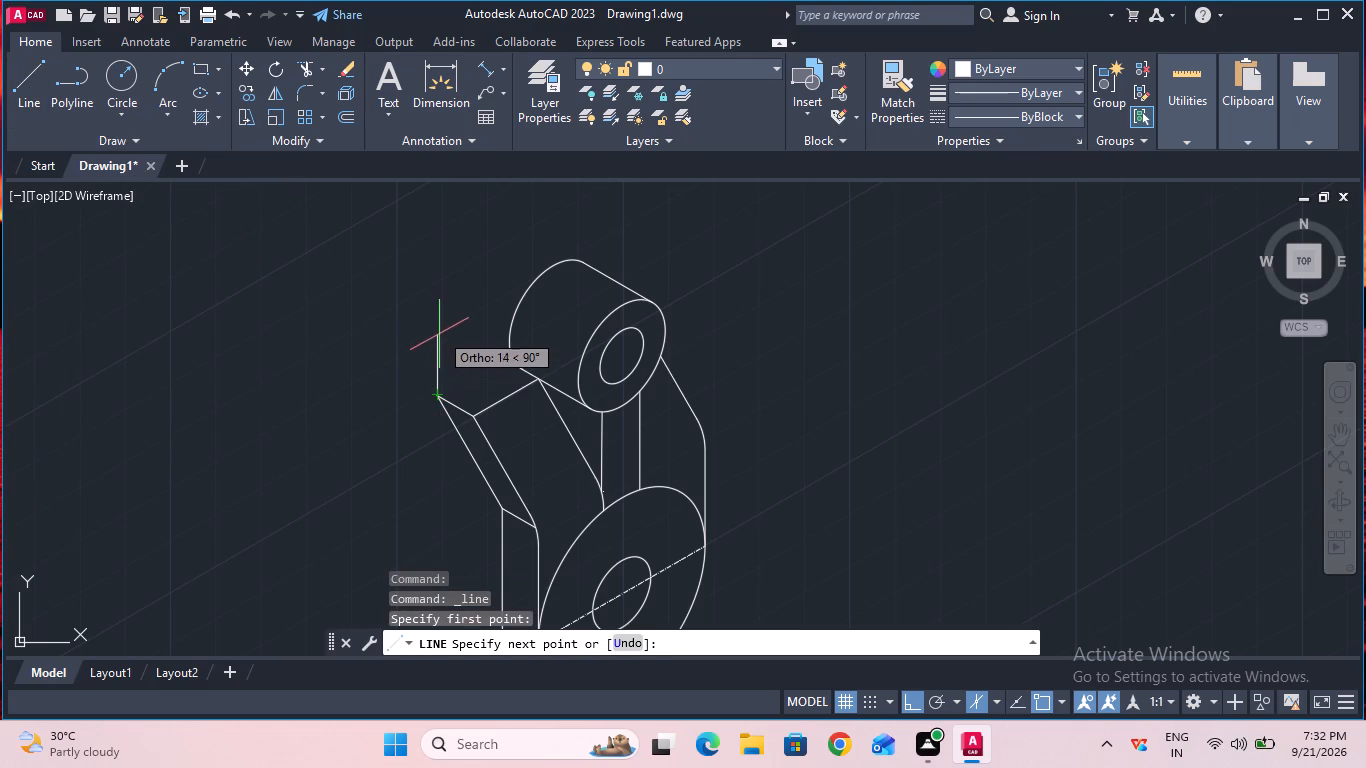
text(20)
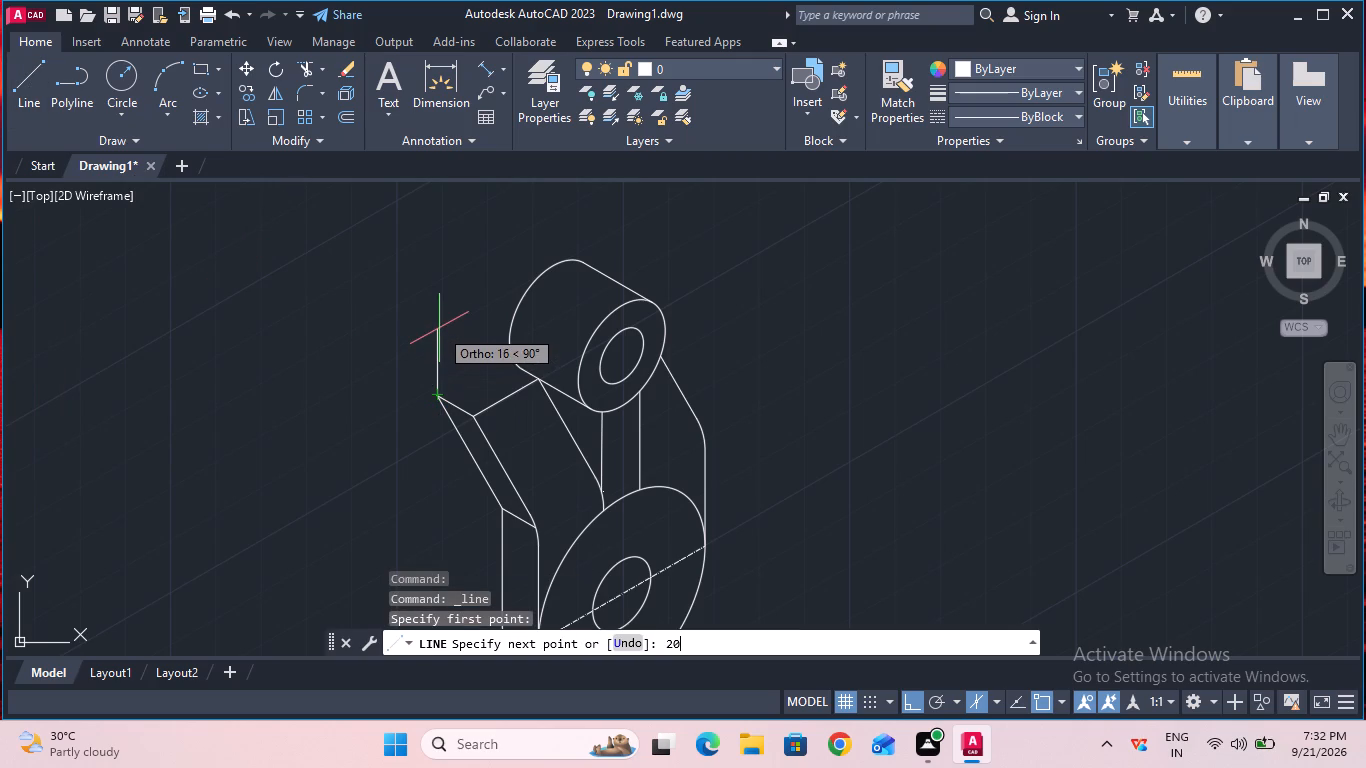
key(Return)
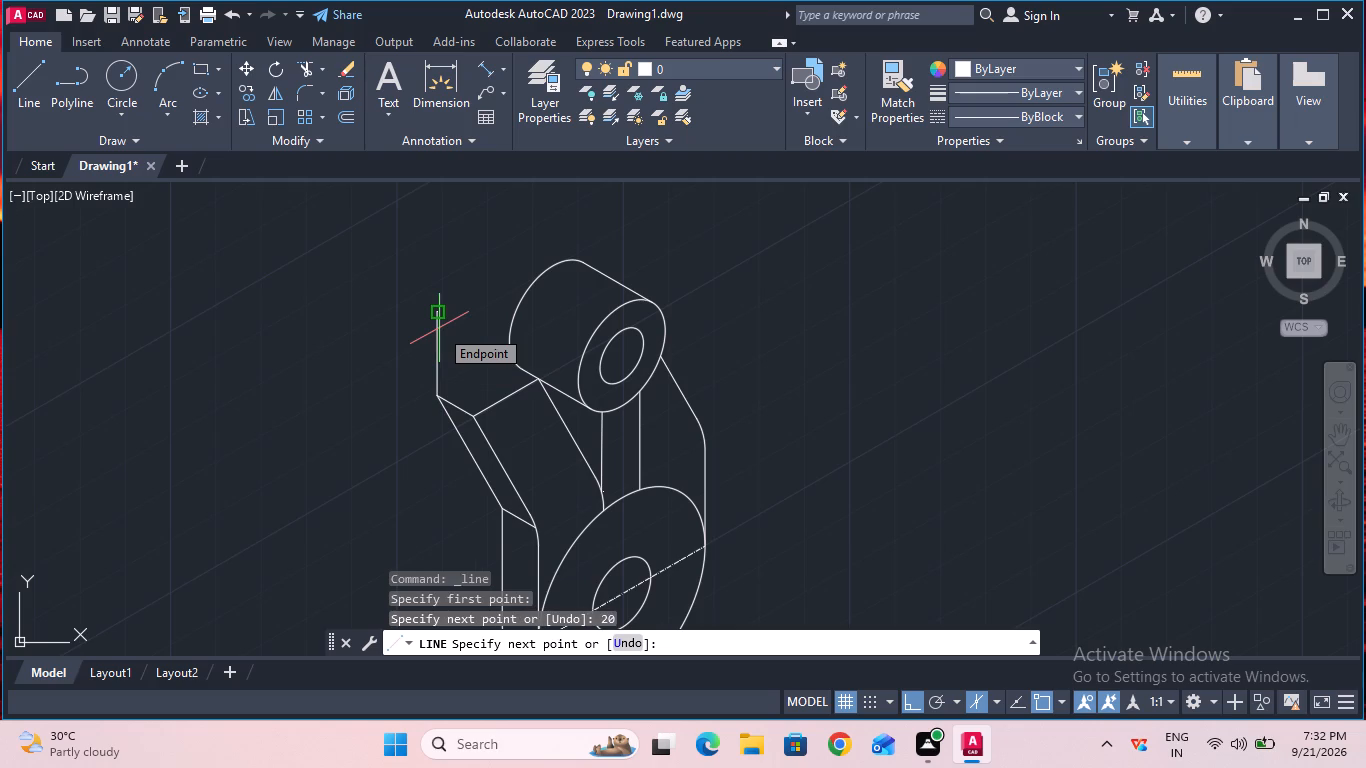
key(Escape)
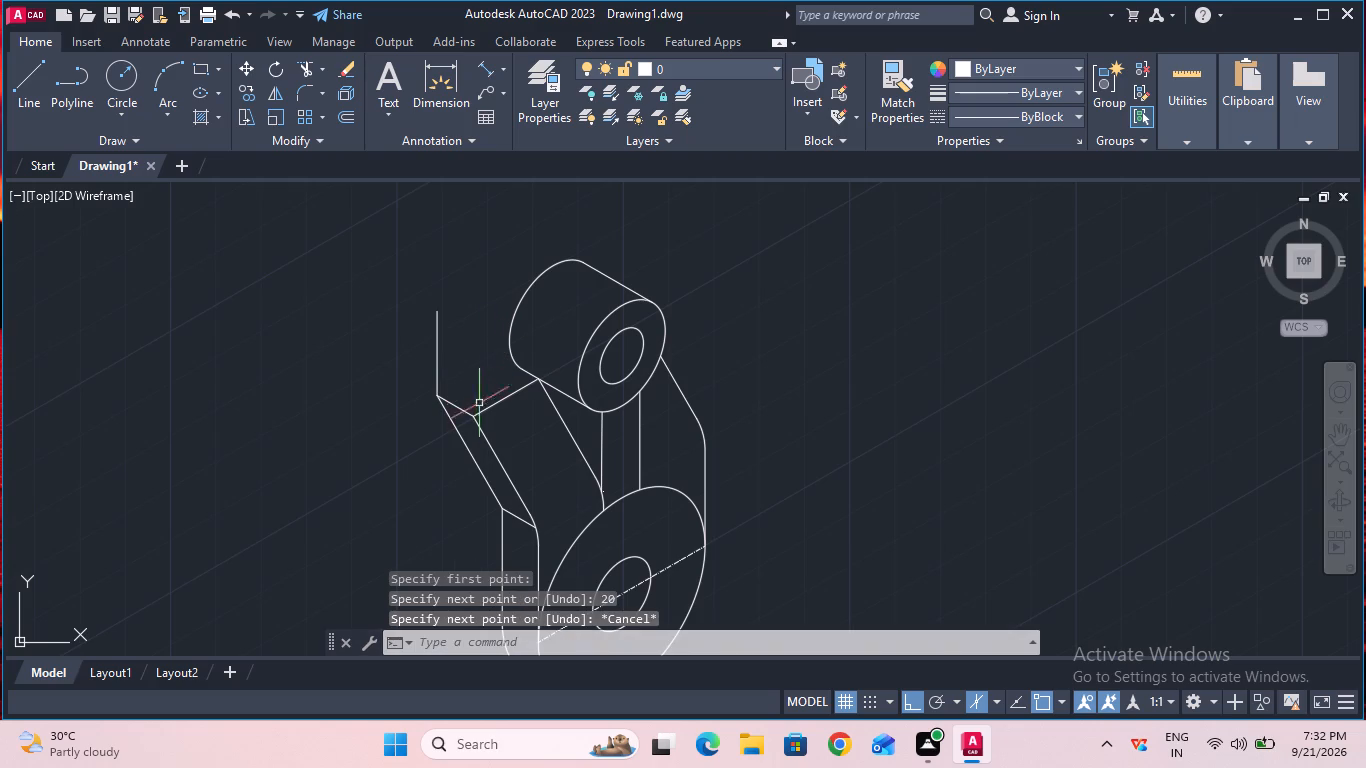
Draw a 30 mm vertical line upward from the upper end of the front slanted line.
click(25, 88)
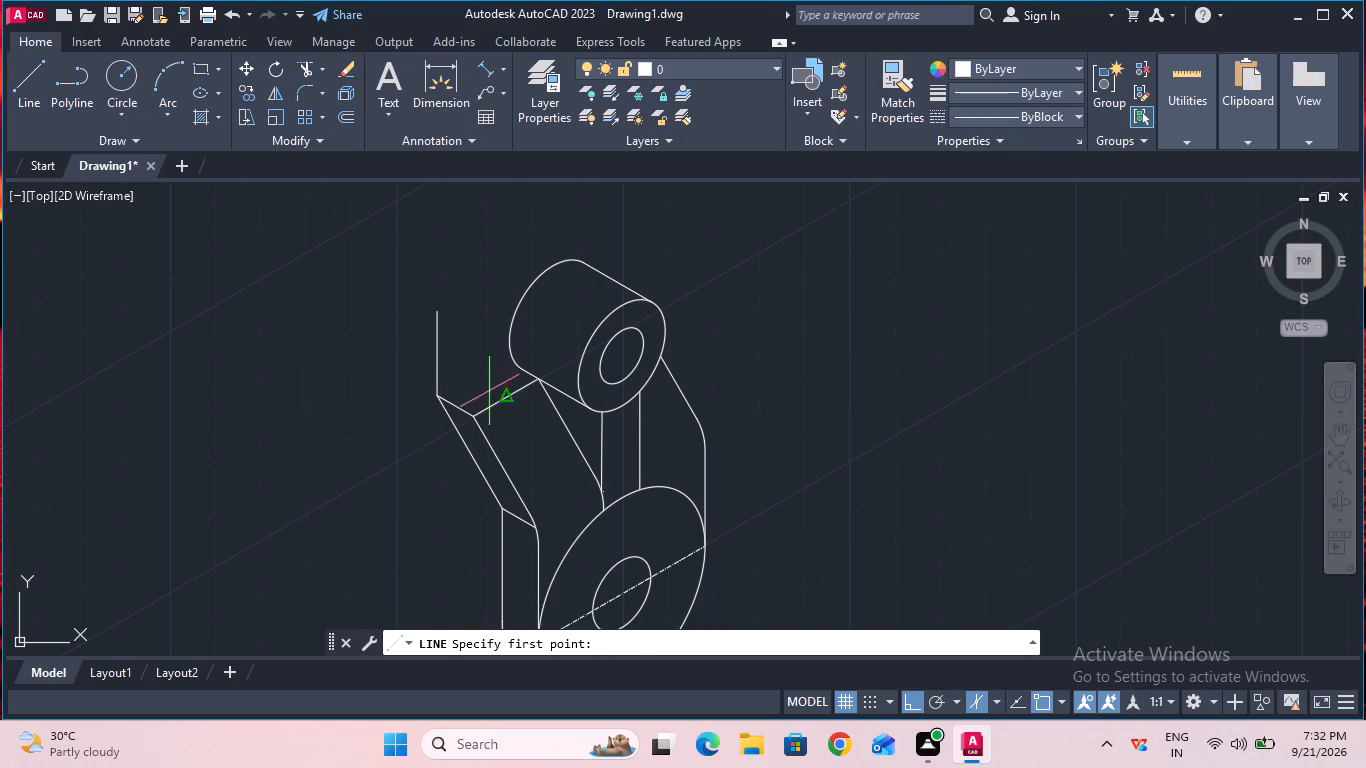
click(472, 417)
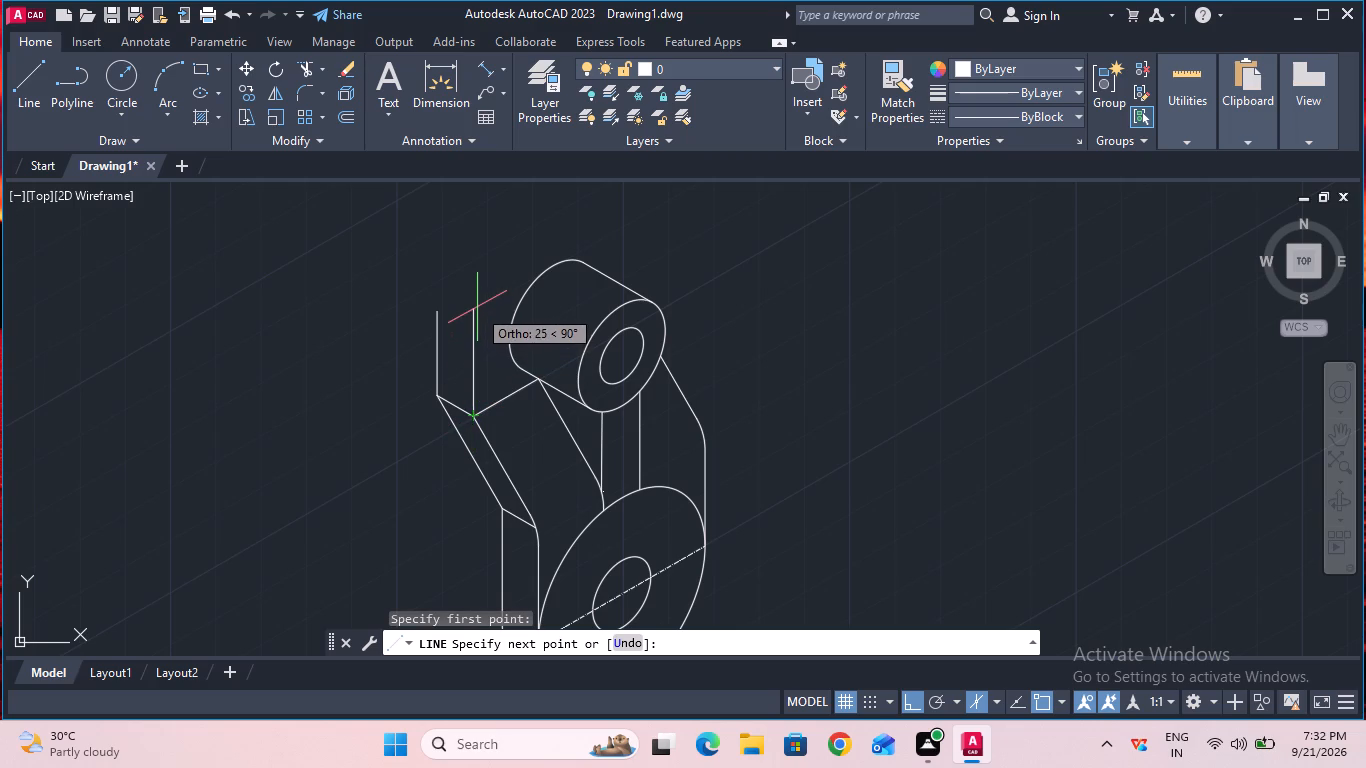
text(30)
key(Return)
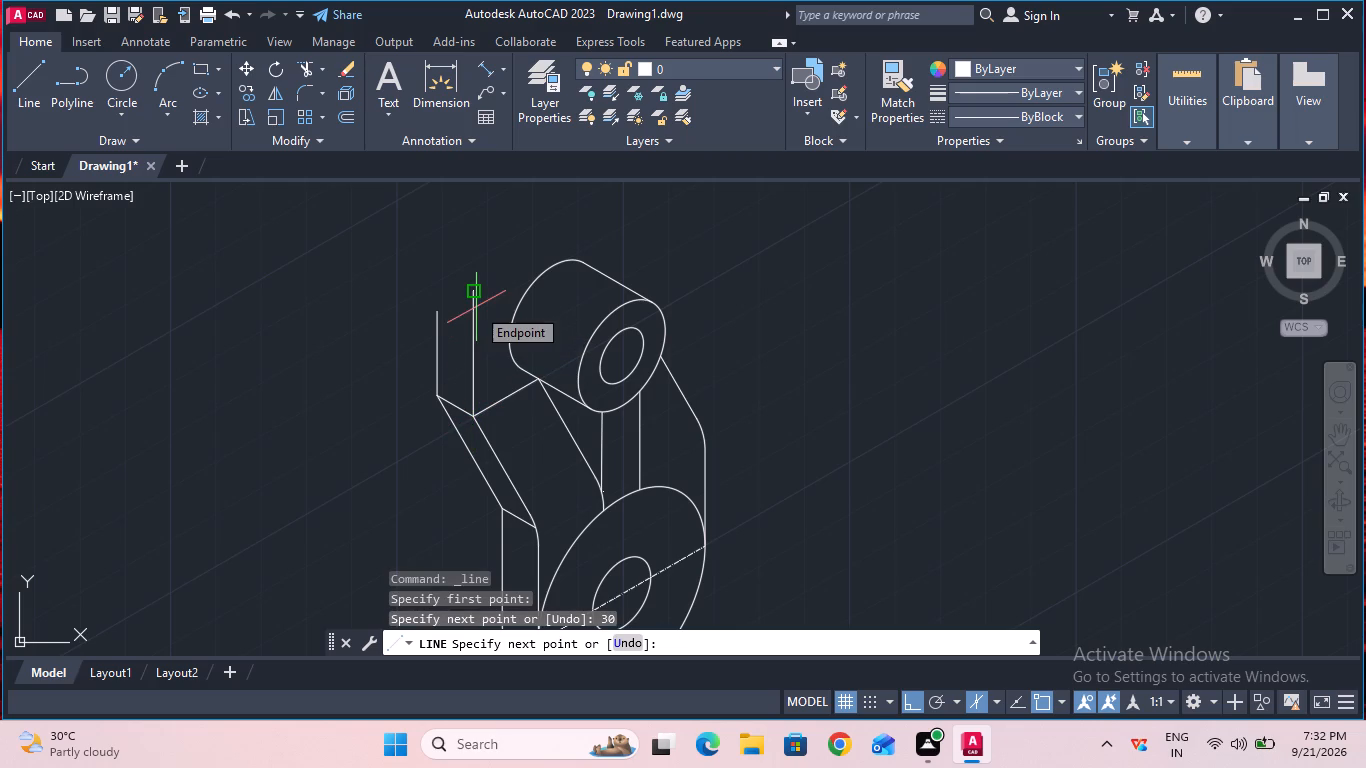
key(Escape)
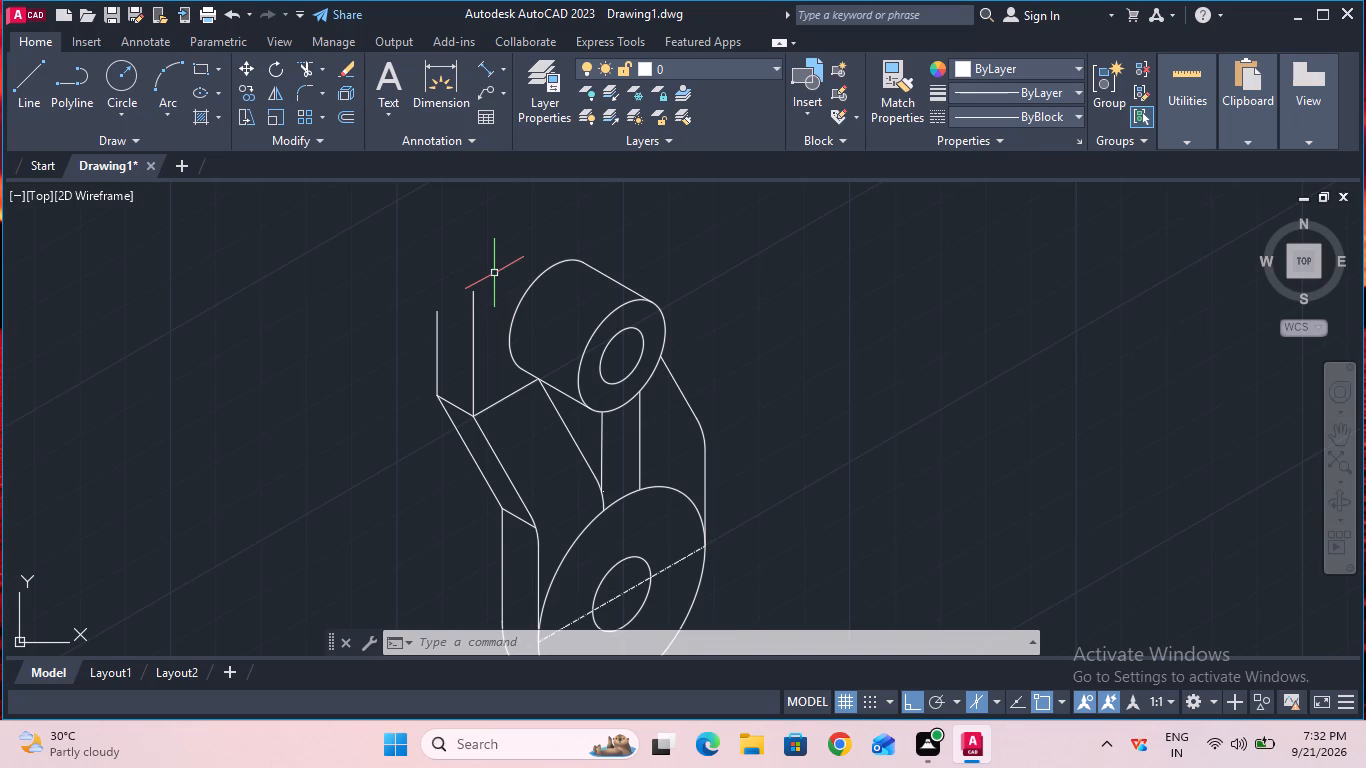
Trim away the three upper arc segments of the large isocircle, from the right edge to the left edge.
click(311, 72)
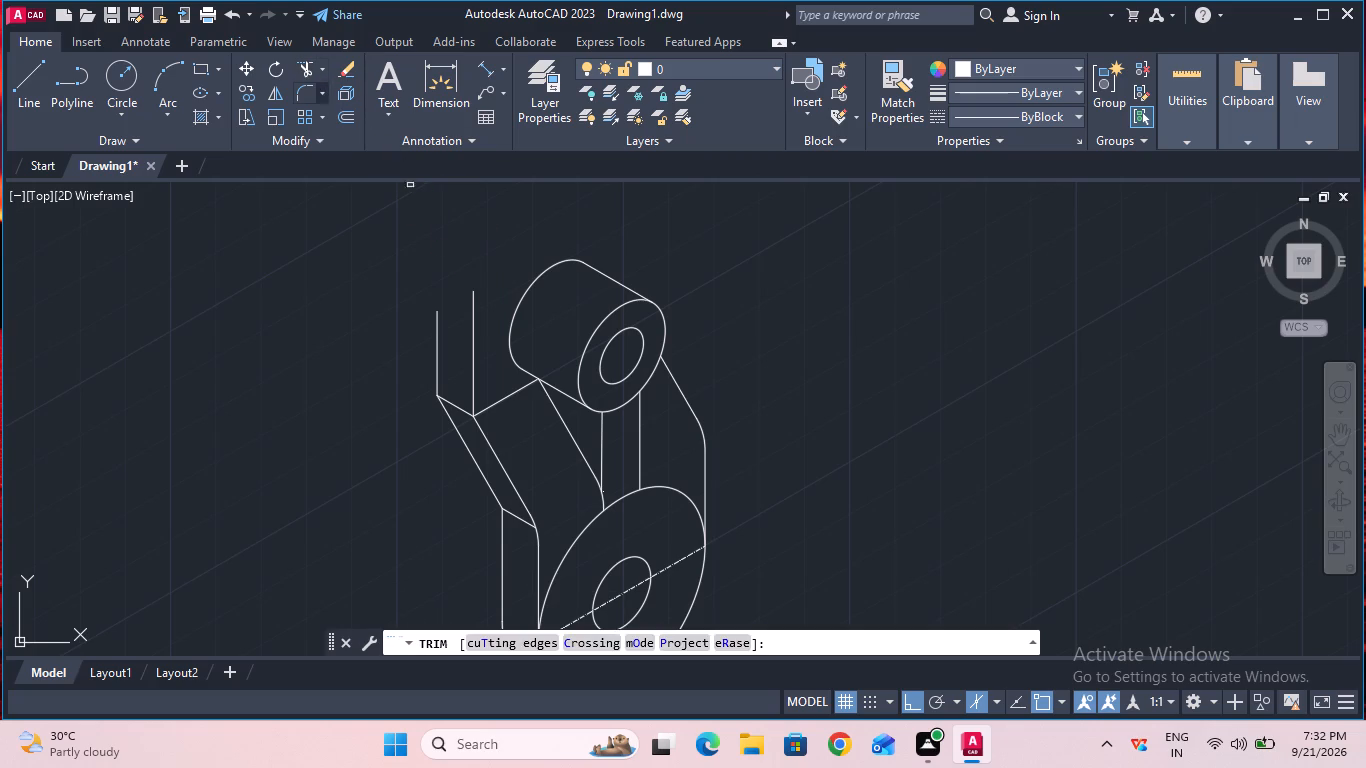
click(668, 489)
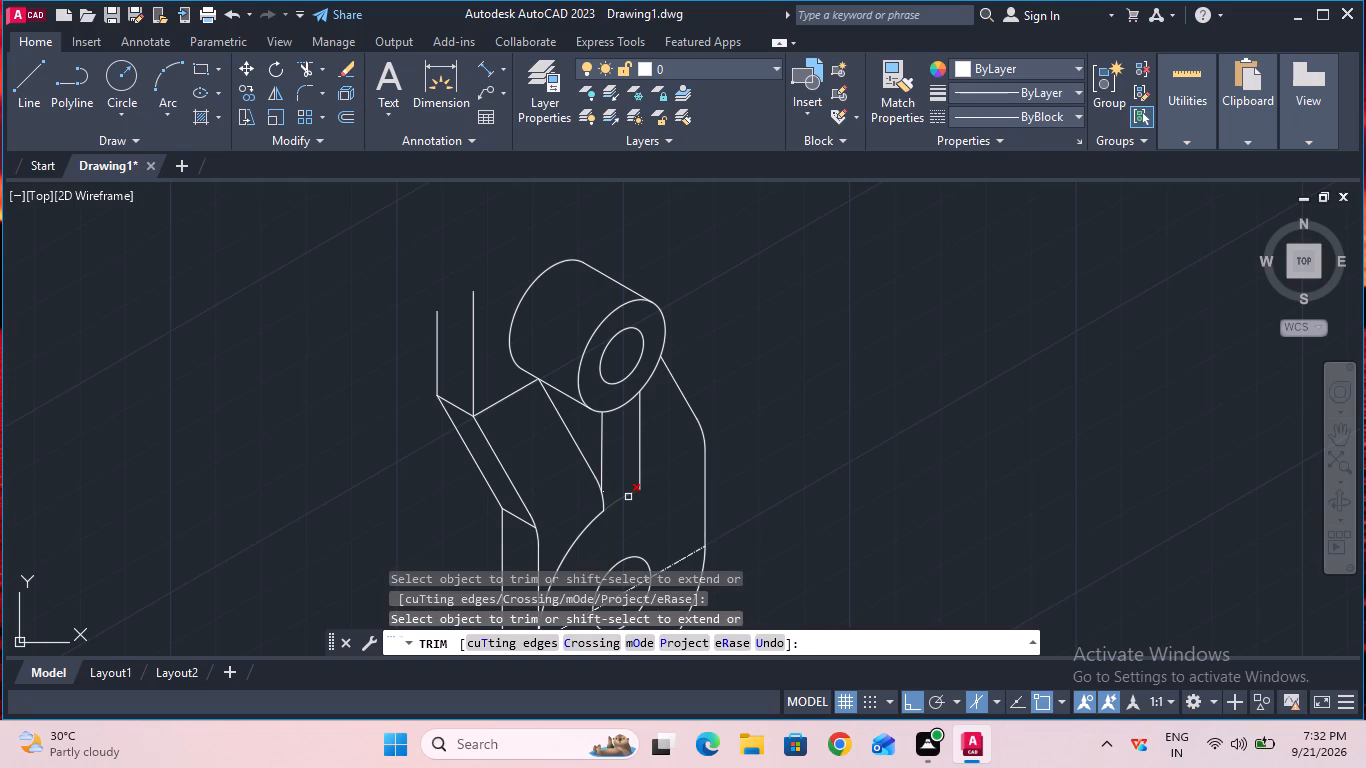
click(628, 497)
click(591, 525)
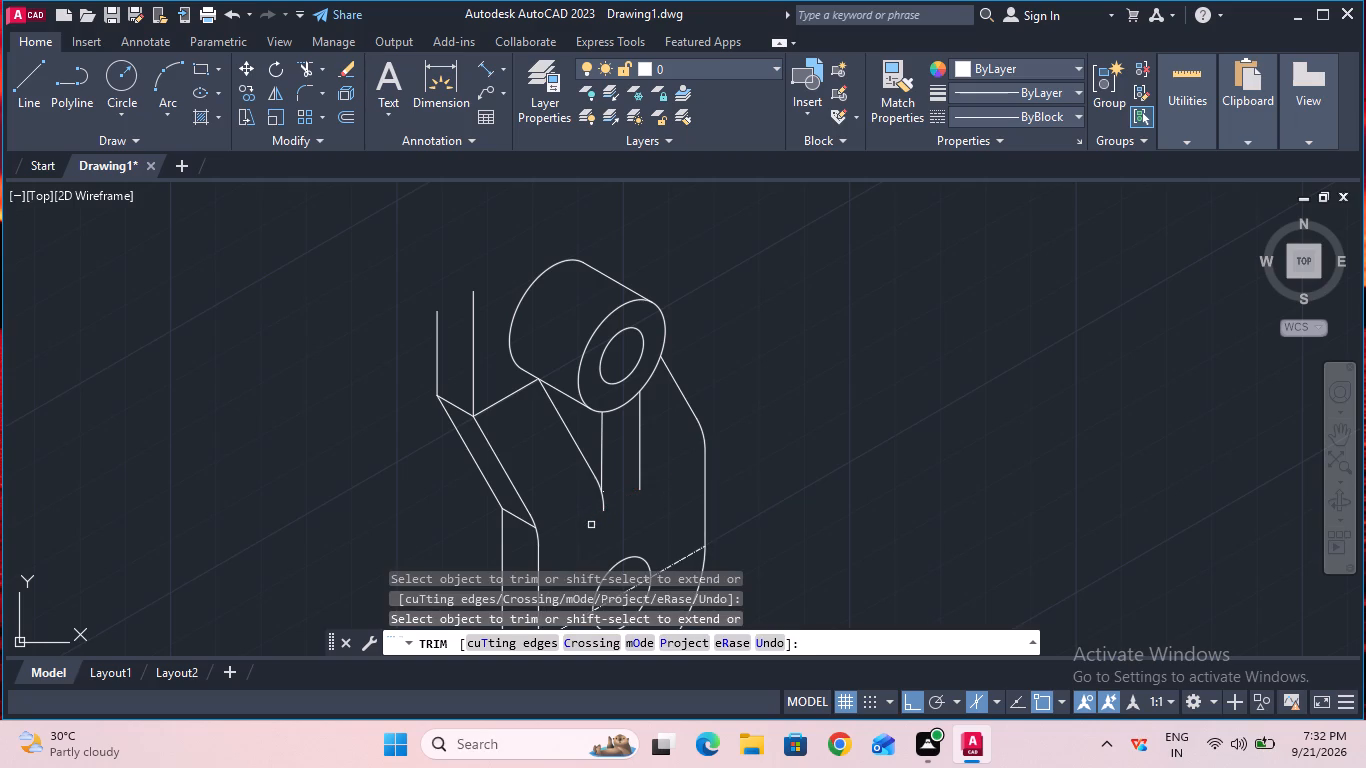
ctrl+scroll(591, 525, down, 2)
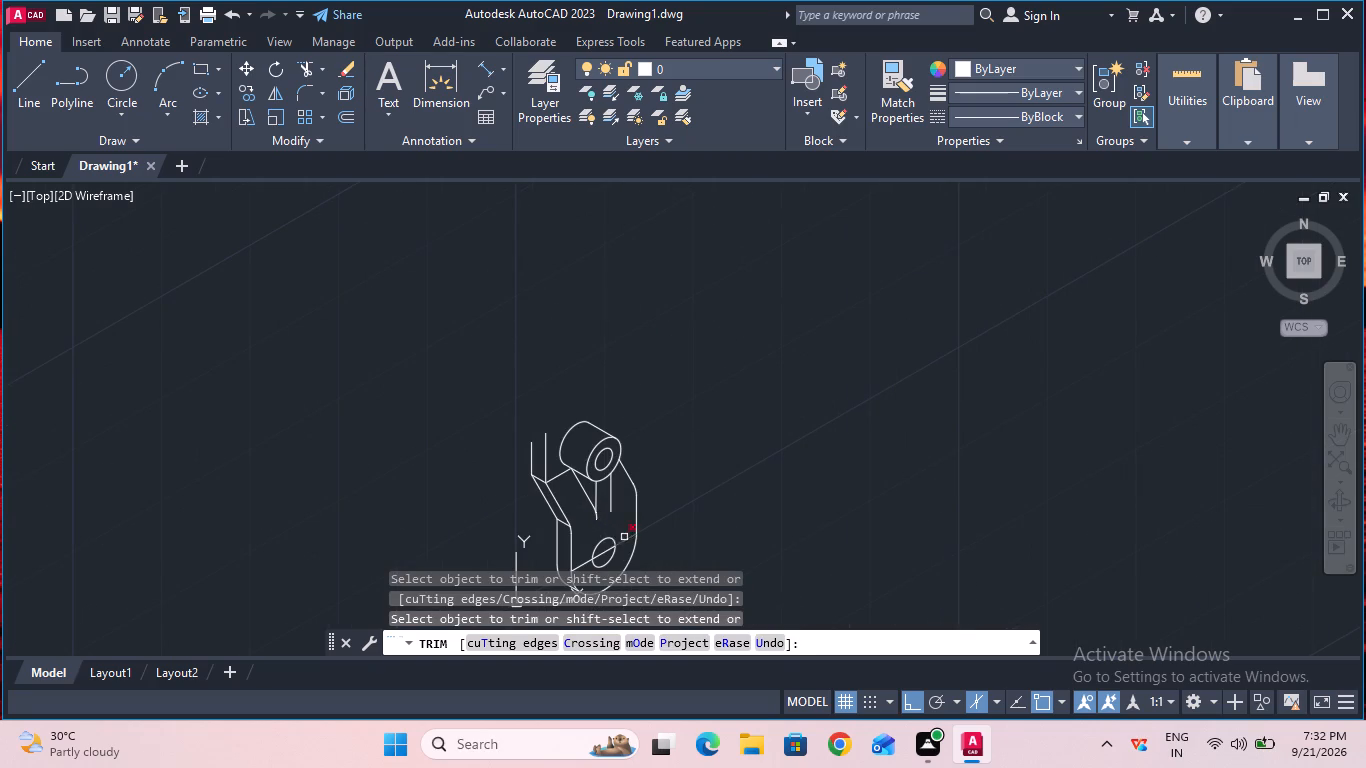
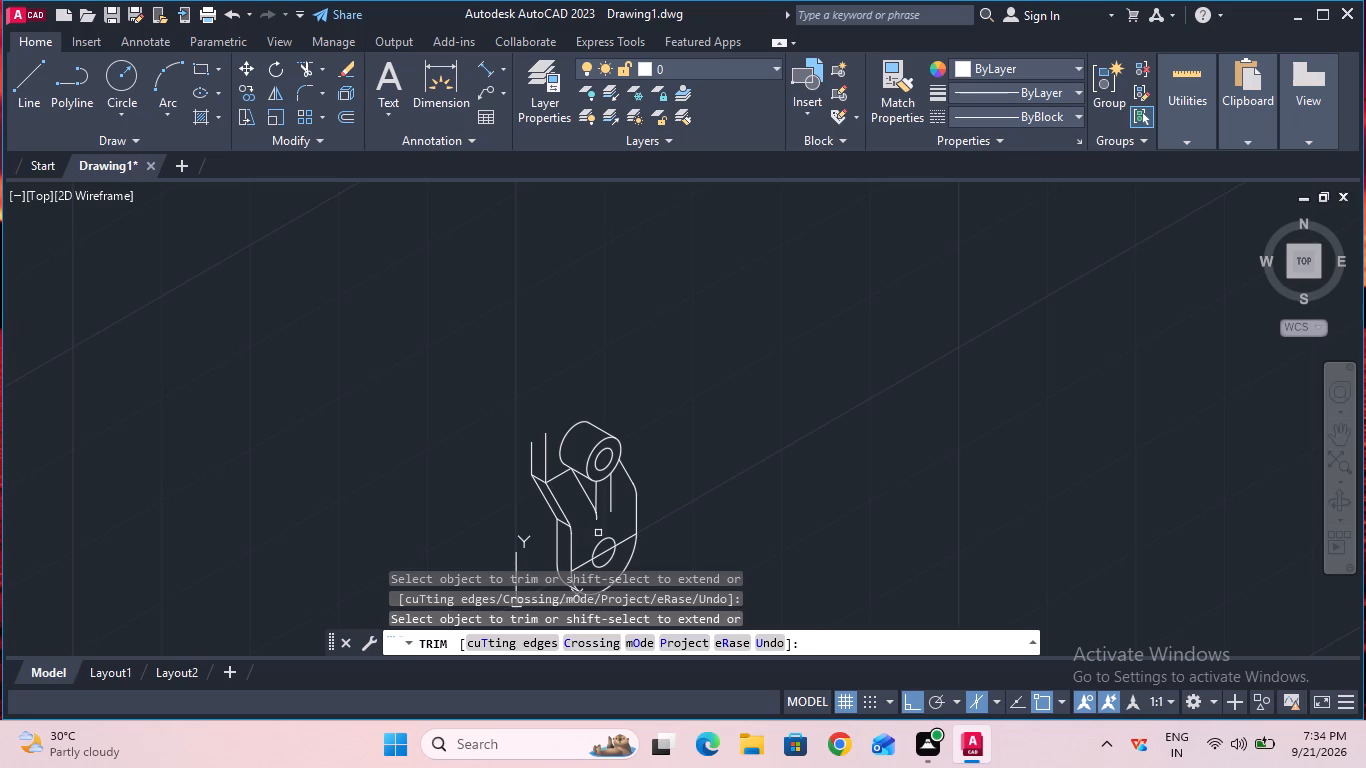
Trim away the short line joining the front and rear edges at the left arm's lower bend.
ctrl+scroll(598, 533, up, 3)
key(Escape)
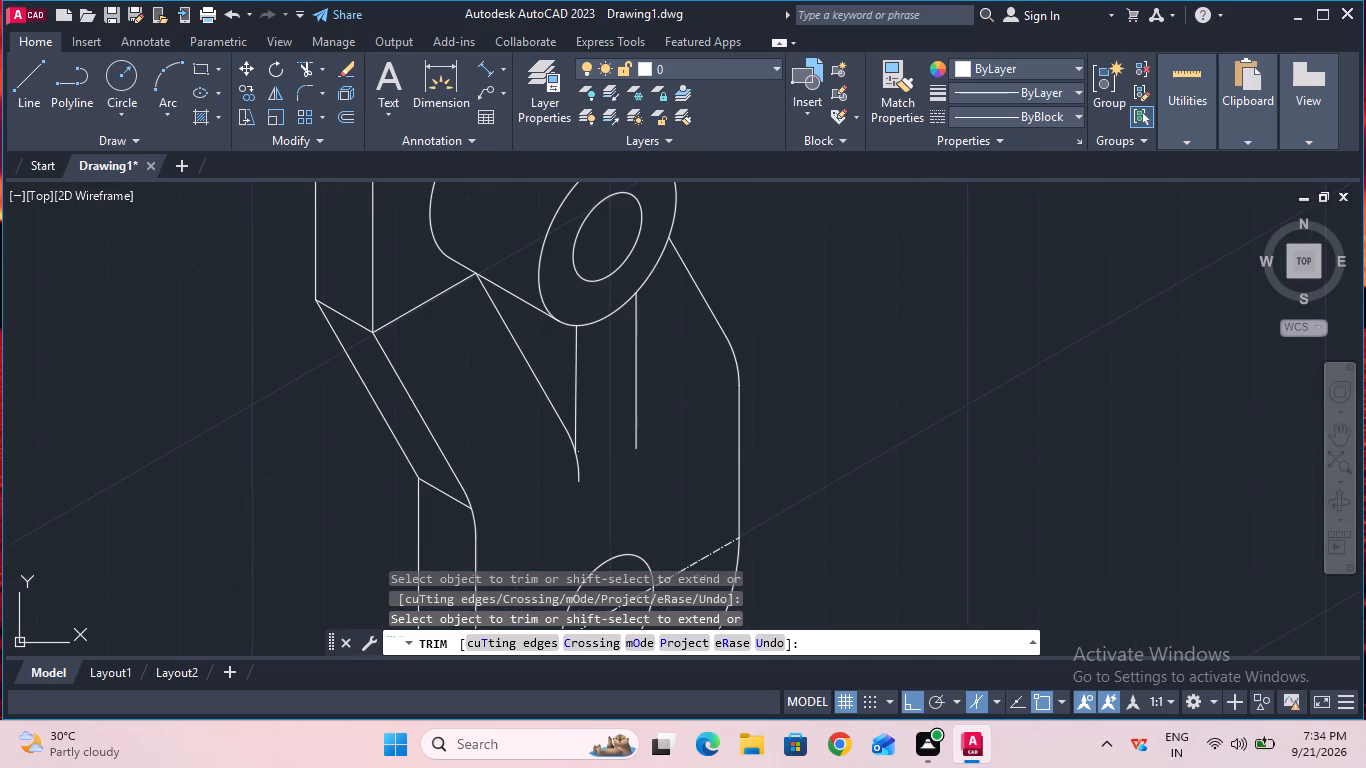
click(303, 69)
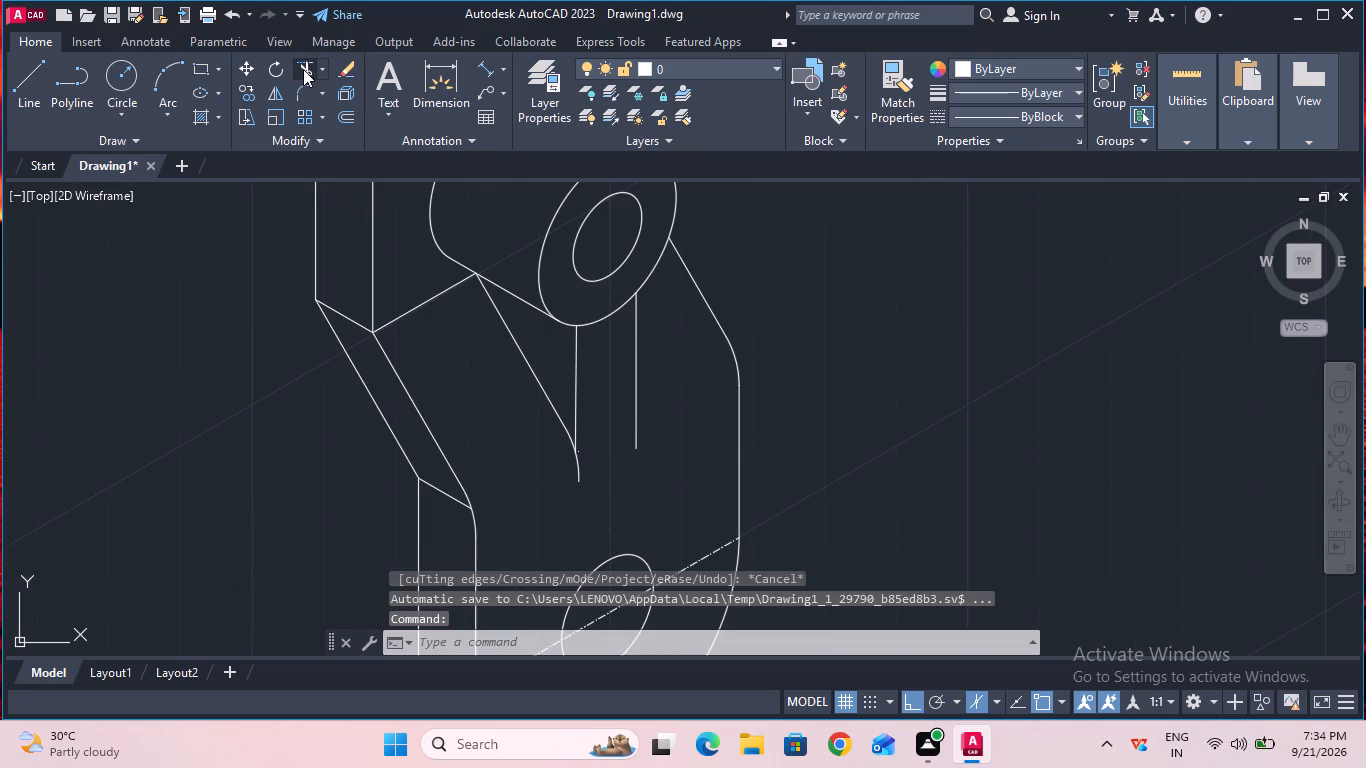
click(435, 489)
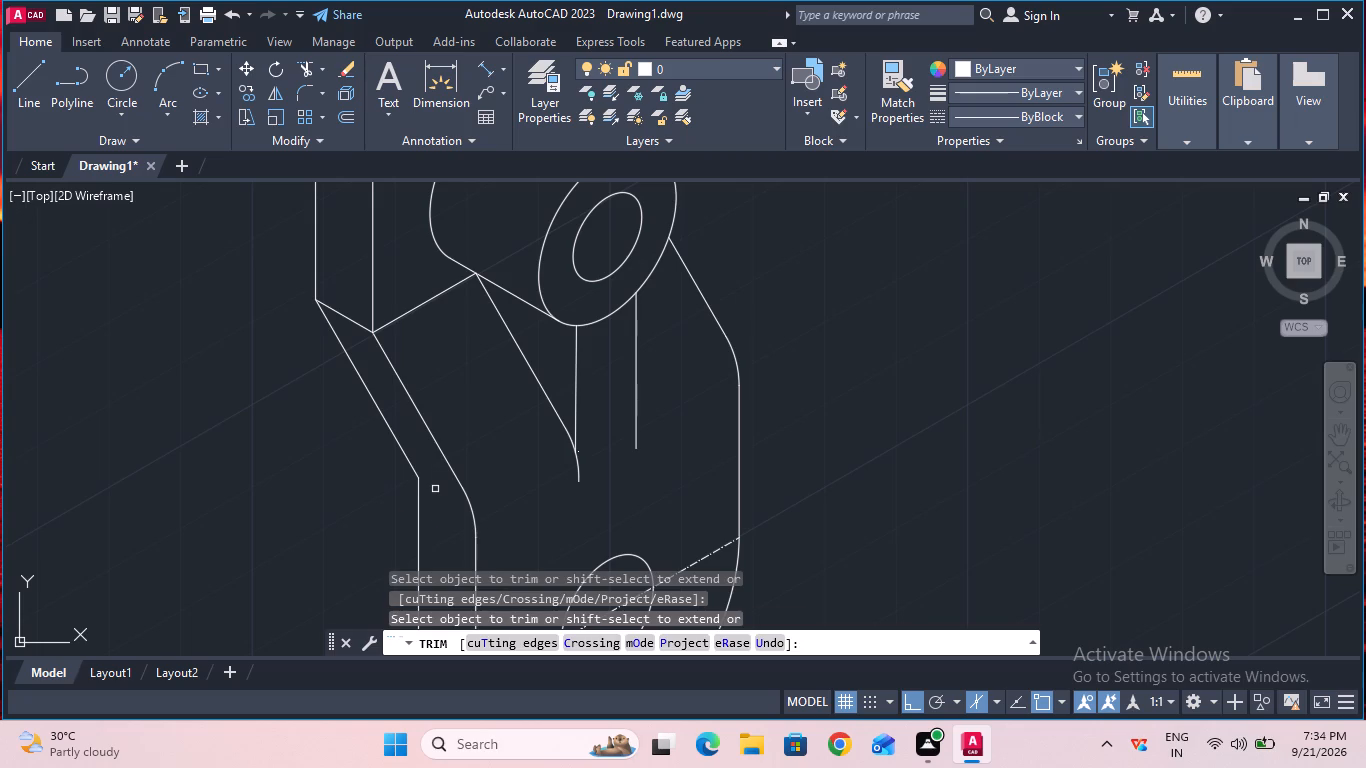
key(Escape)
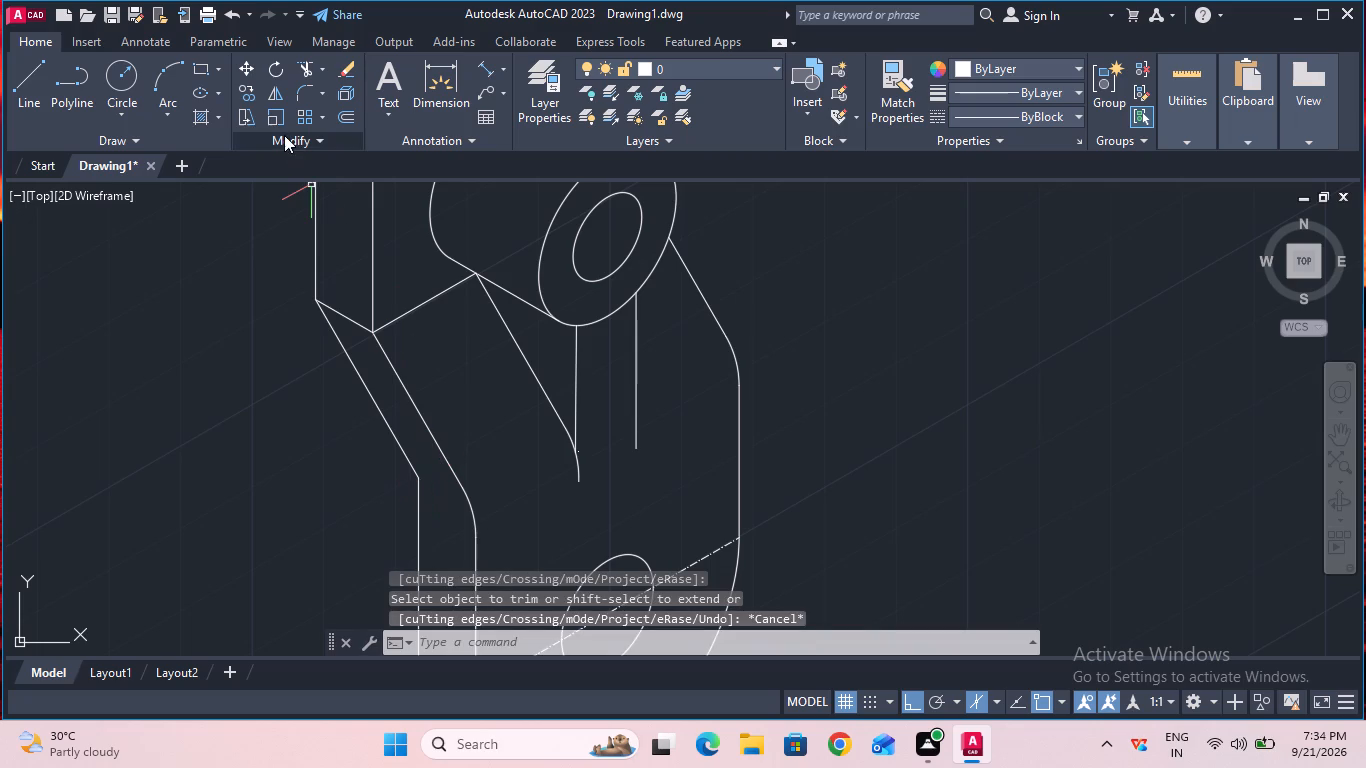
Fillet the left arm's lower rear corner, between the rear vertical and slanted lines, with a 5 mm radius.
click(310, 90)
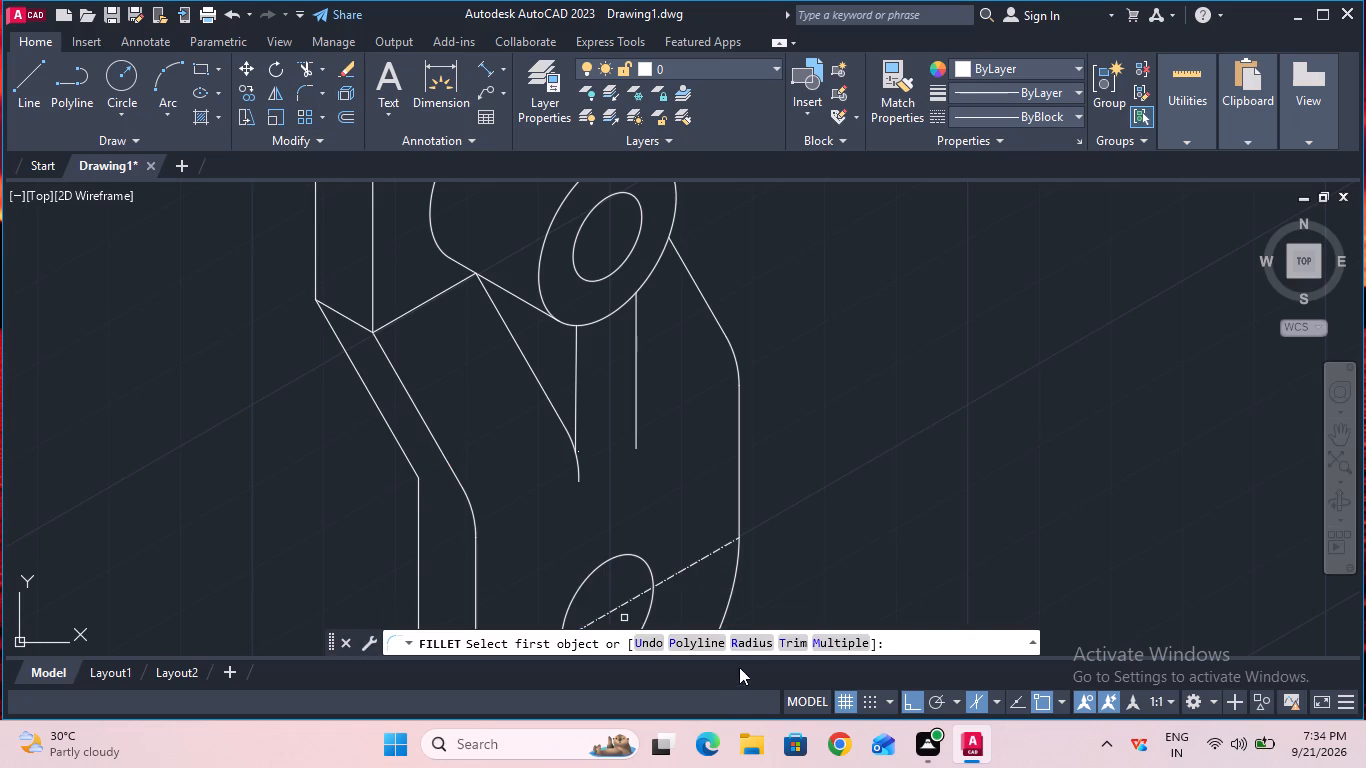
click(744, 641)
click(709, 645)
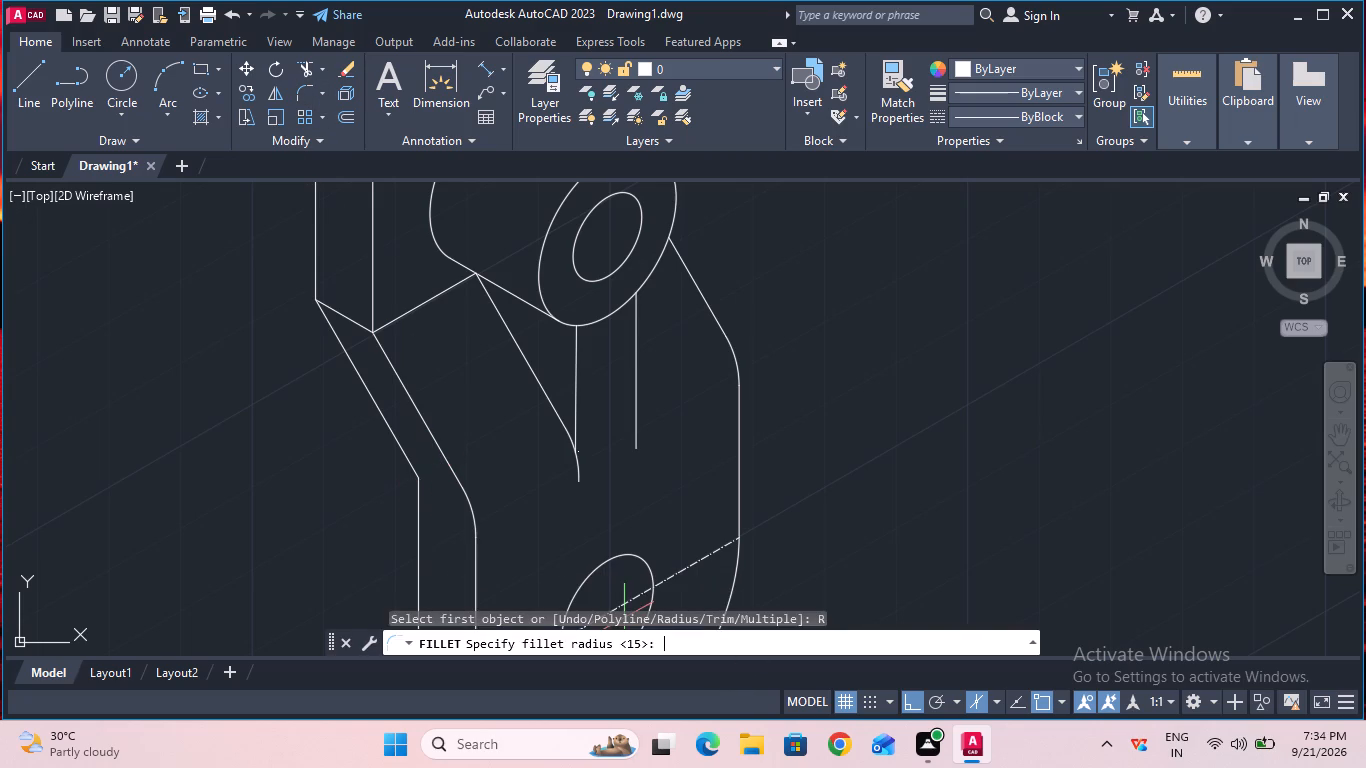
key(5)
key(Return)
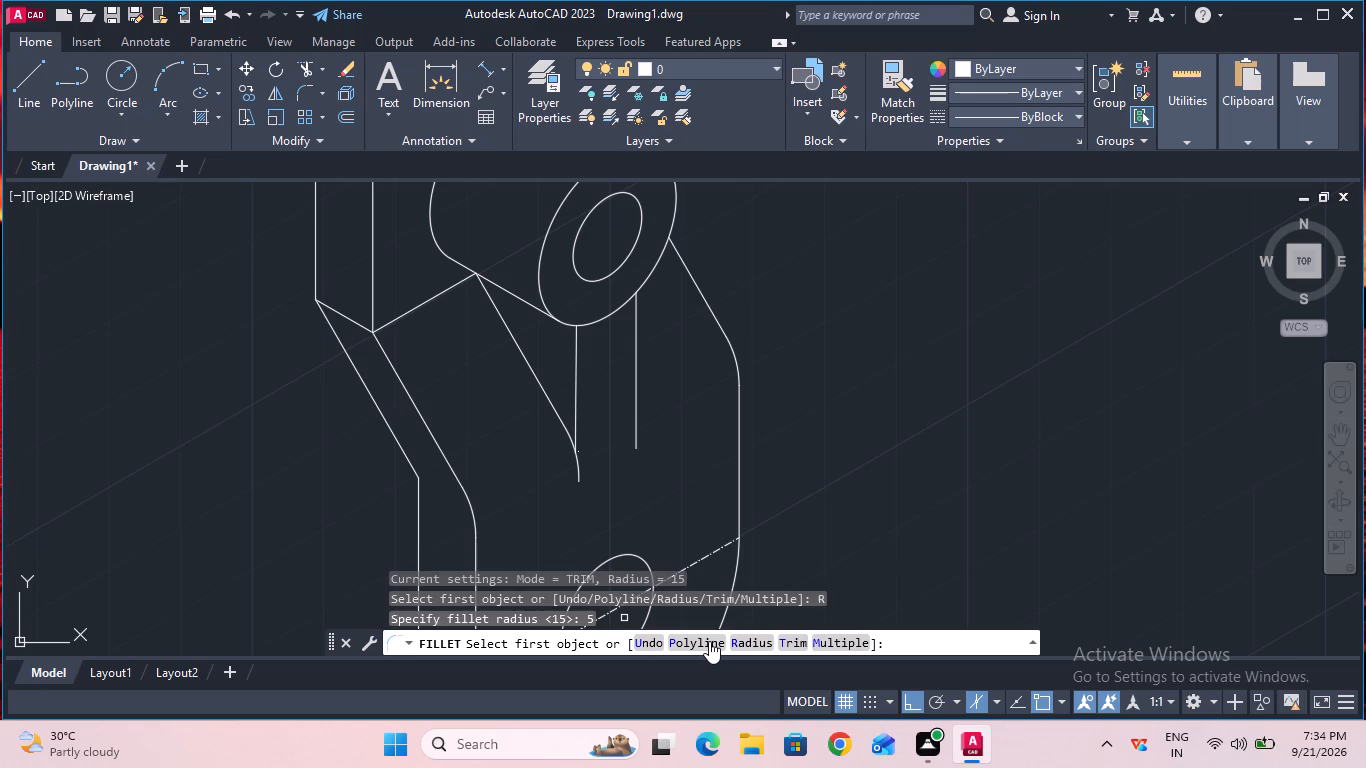
click(420, 526)
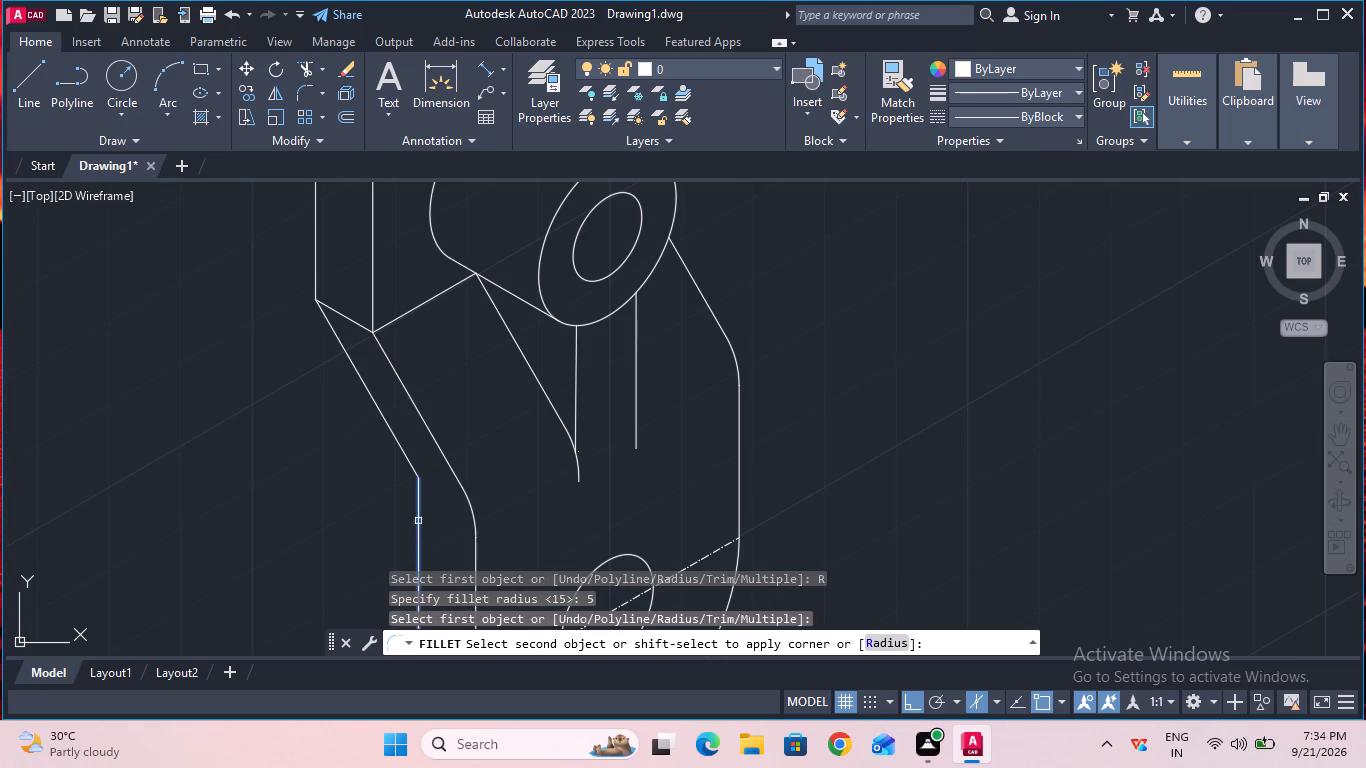
click(410, 469)
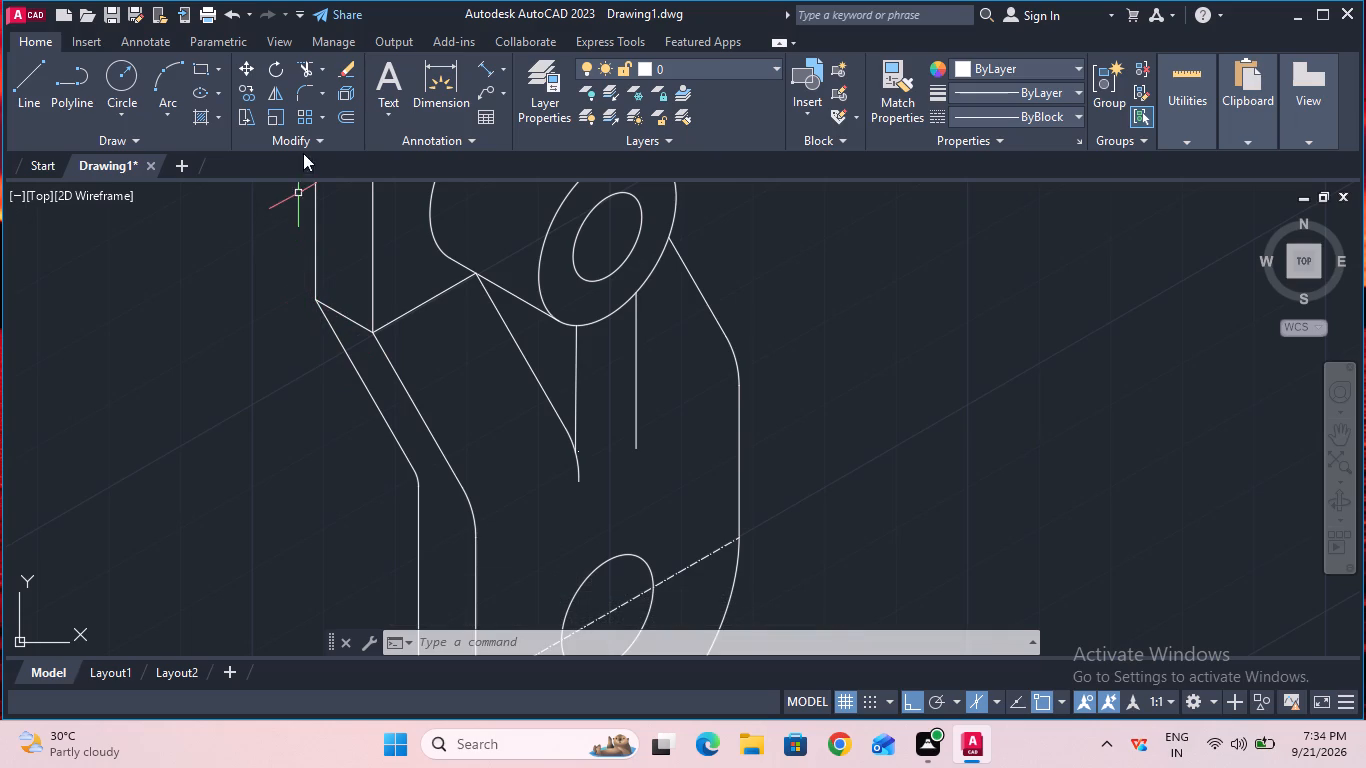
Fillet the left arm's upper front corner, between the front slanted line and its upright line, with a 5 mm radius.
click(299, 96)
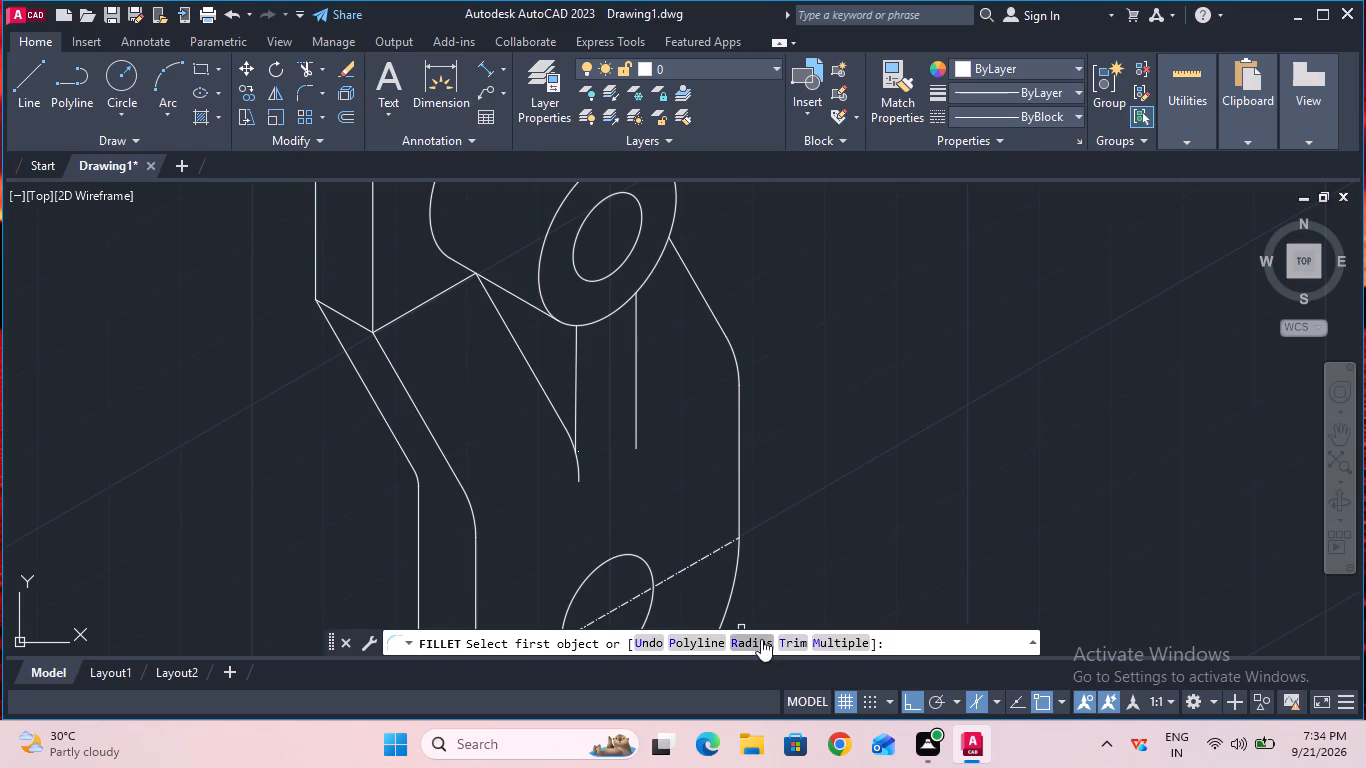
click(761, 638)
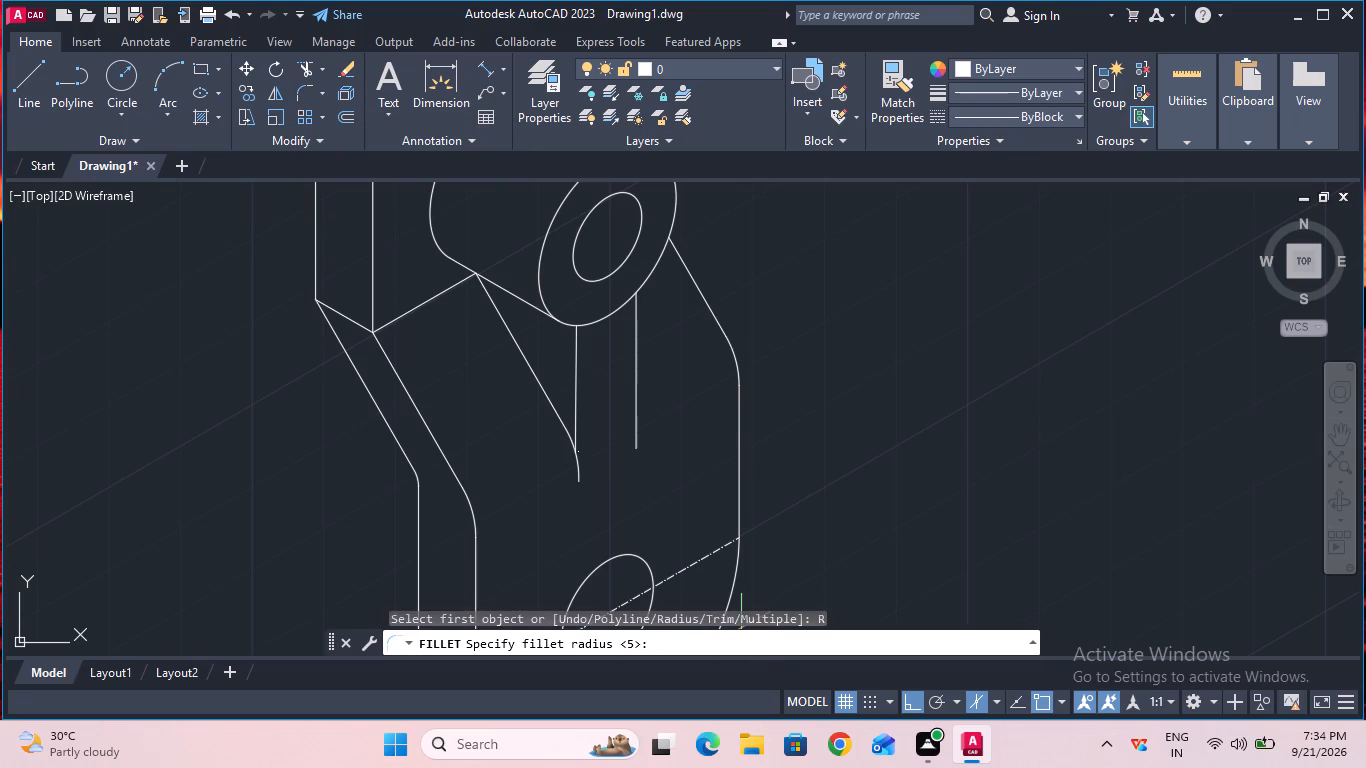
key(5)
key(Return)
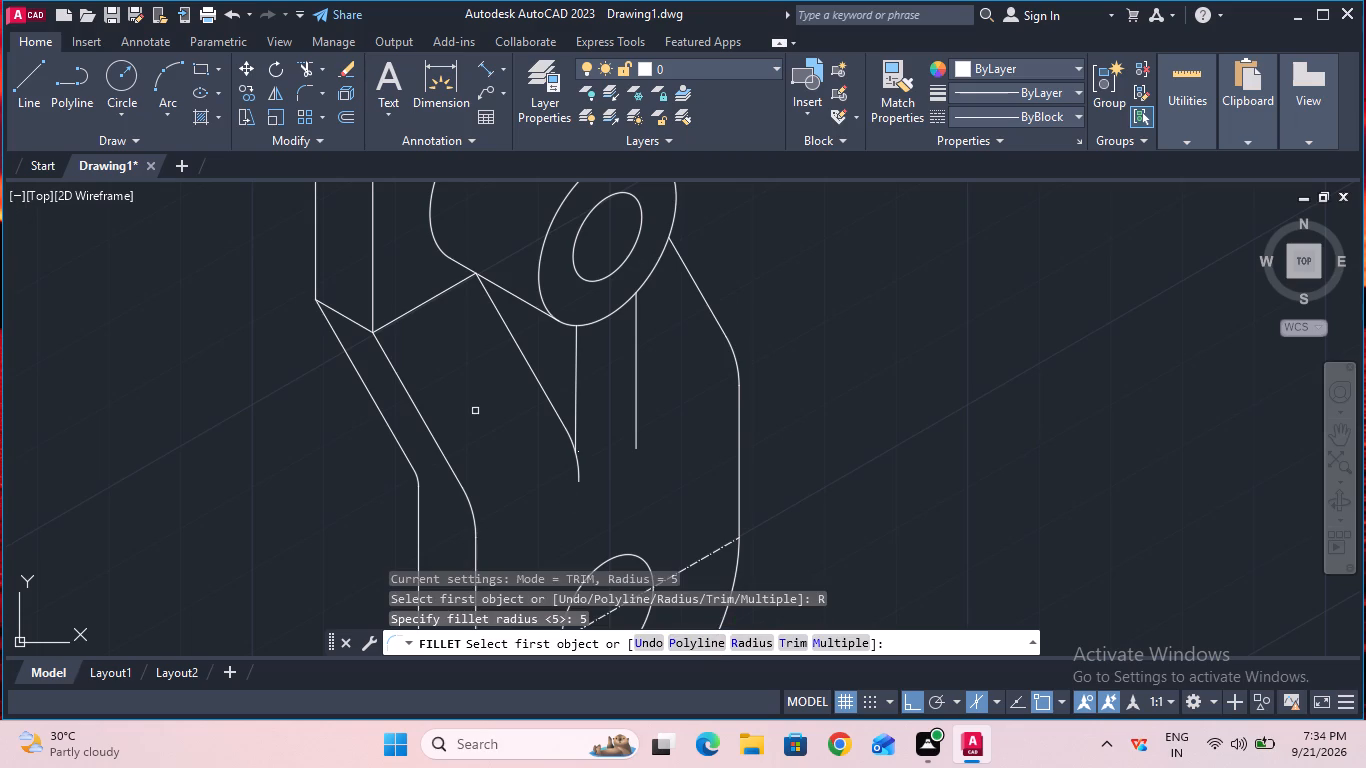
click(396, 377)
click(374, 324)
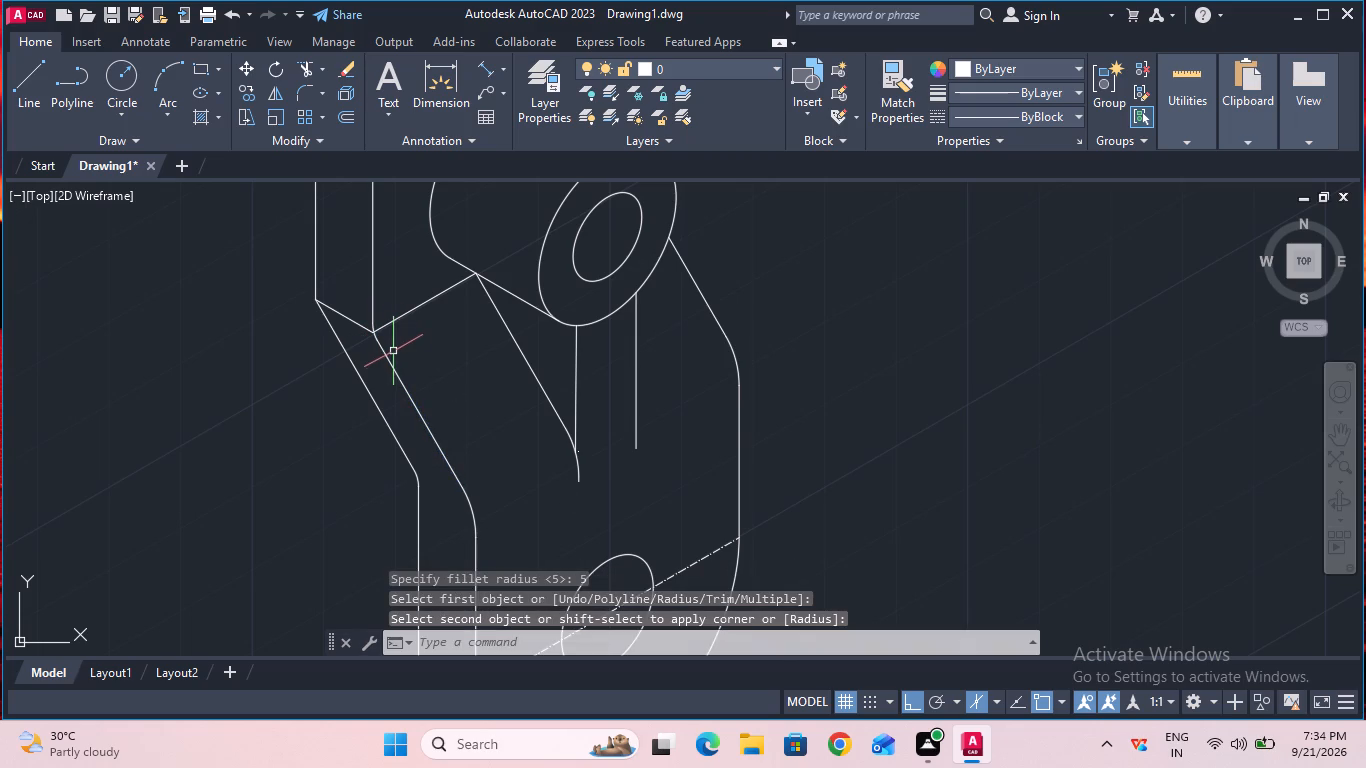
Delete the short line joining the front and rear edges at the left arm's upper bend.
ctrl+scroll(375, 324, up, 1)
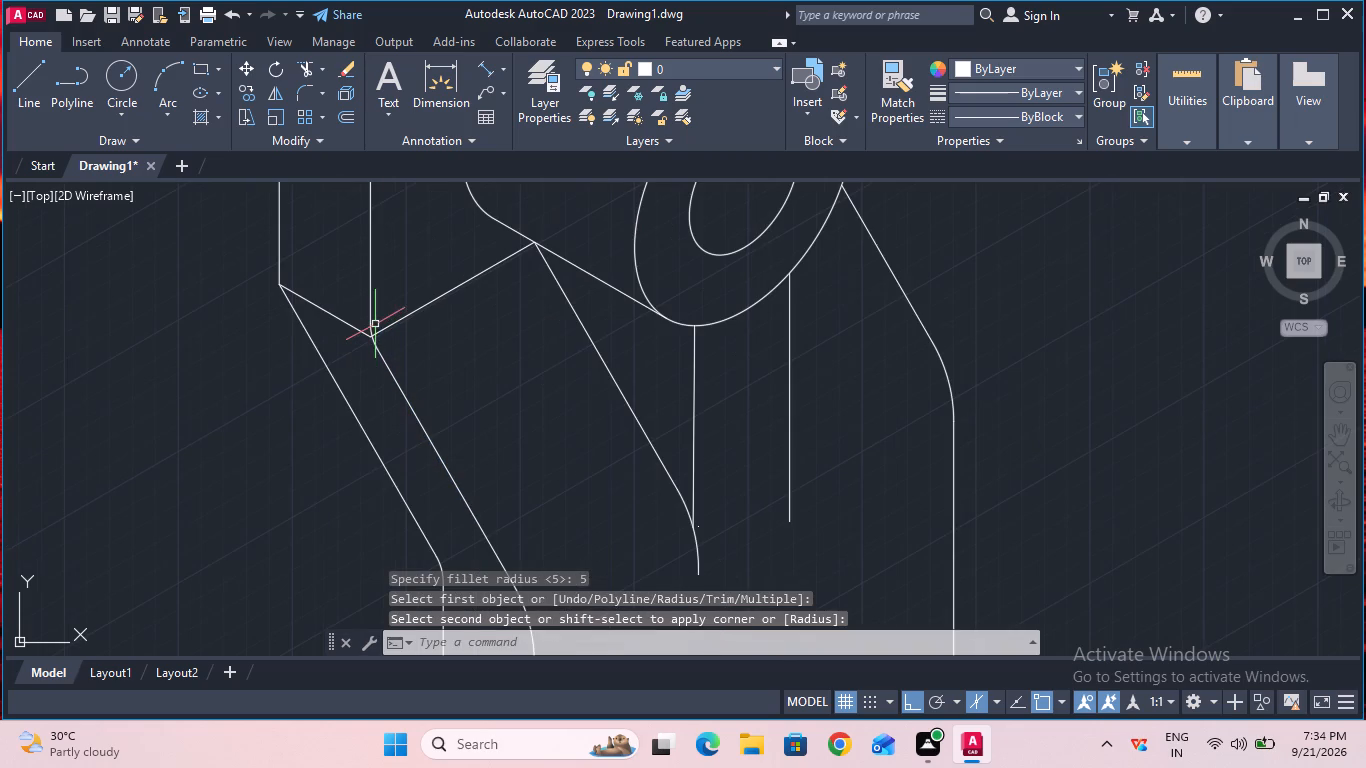
ctrl+scroll(402, 328, up, 3)
ctrl+scroll(402, 328, down, 3)
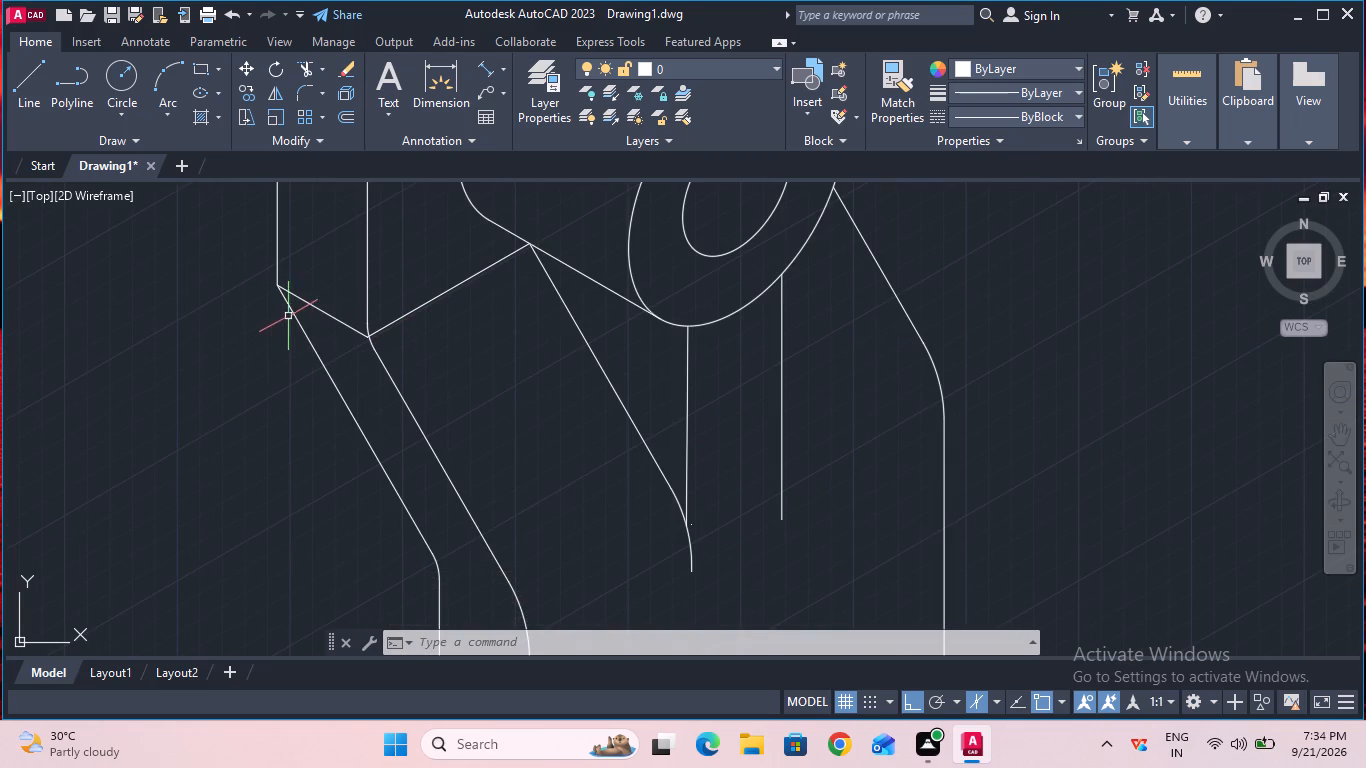
click(316, 303)
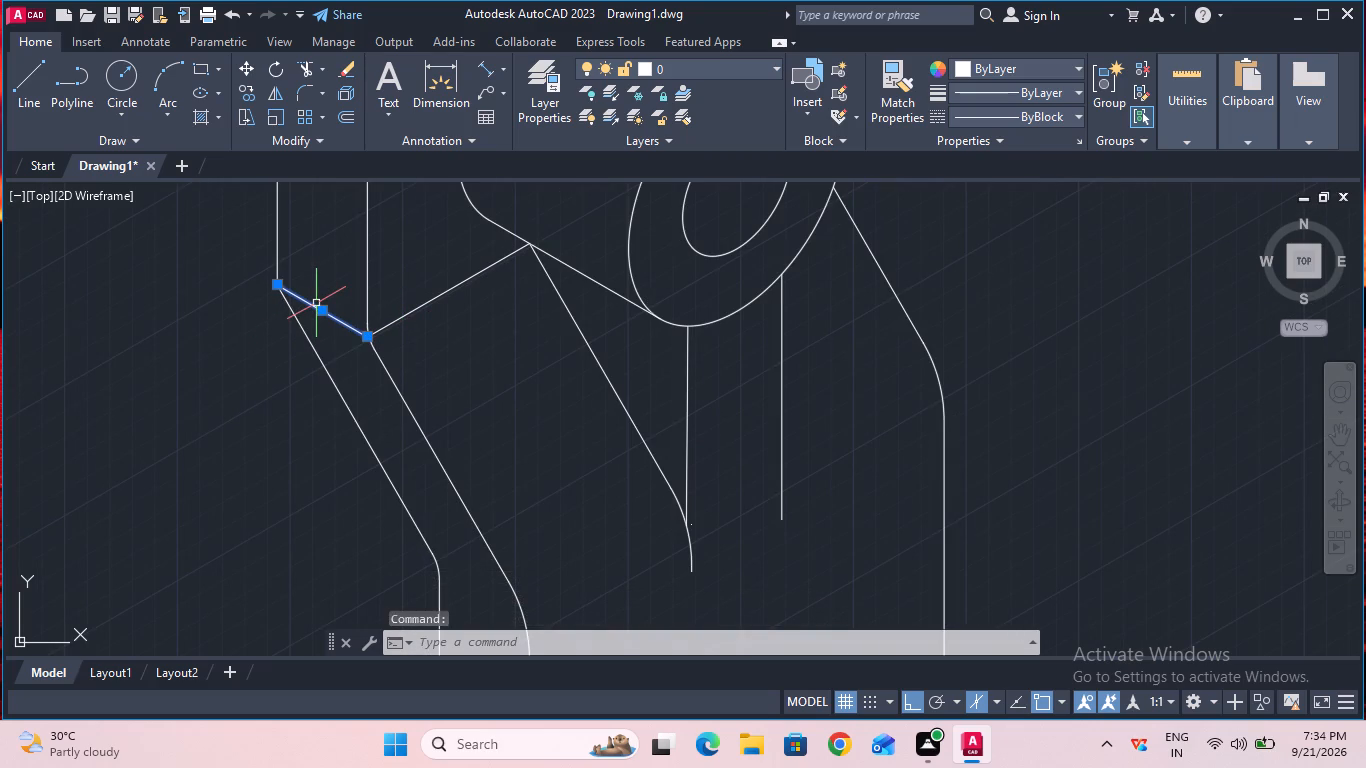
key(Delete)
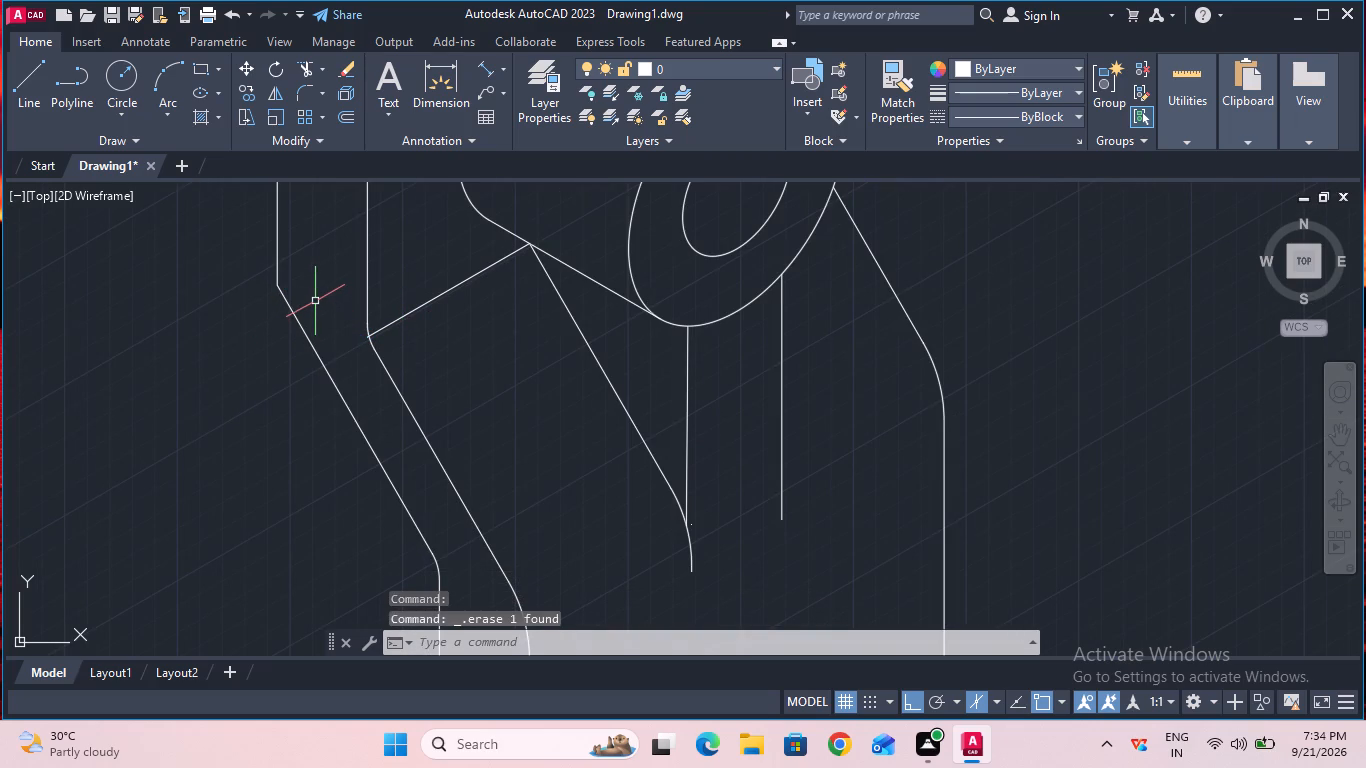
Fillet the left arm's upper rear corner, between the rear slanted line and its upright line, with a 15 mm radius.
click(307, 96)
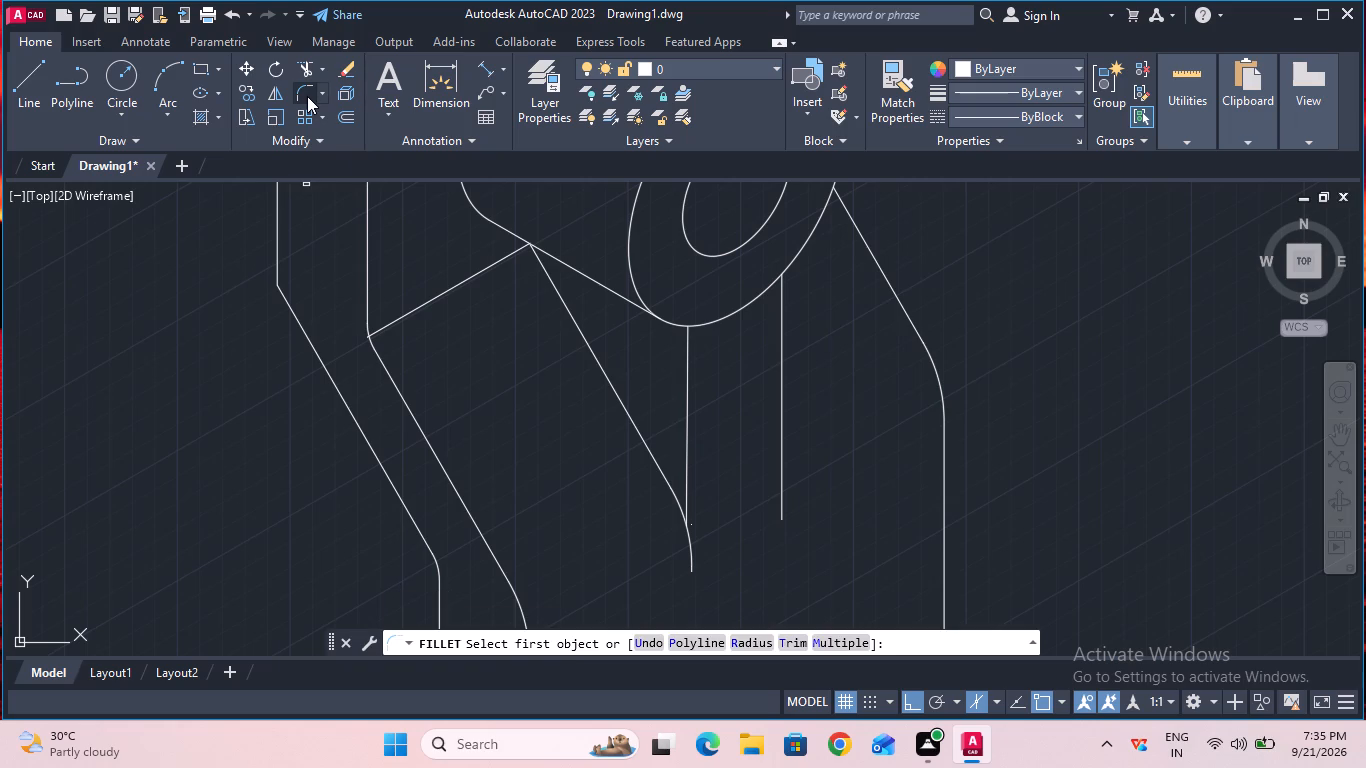
click(744, 640)
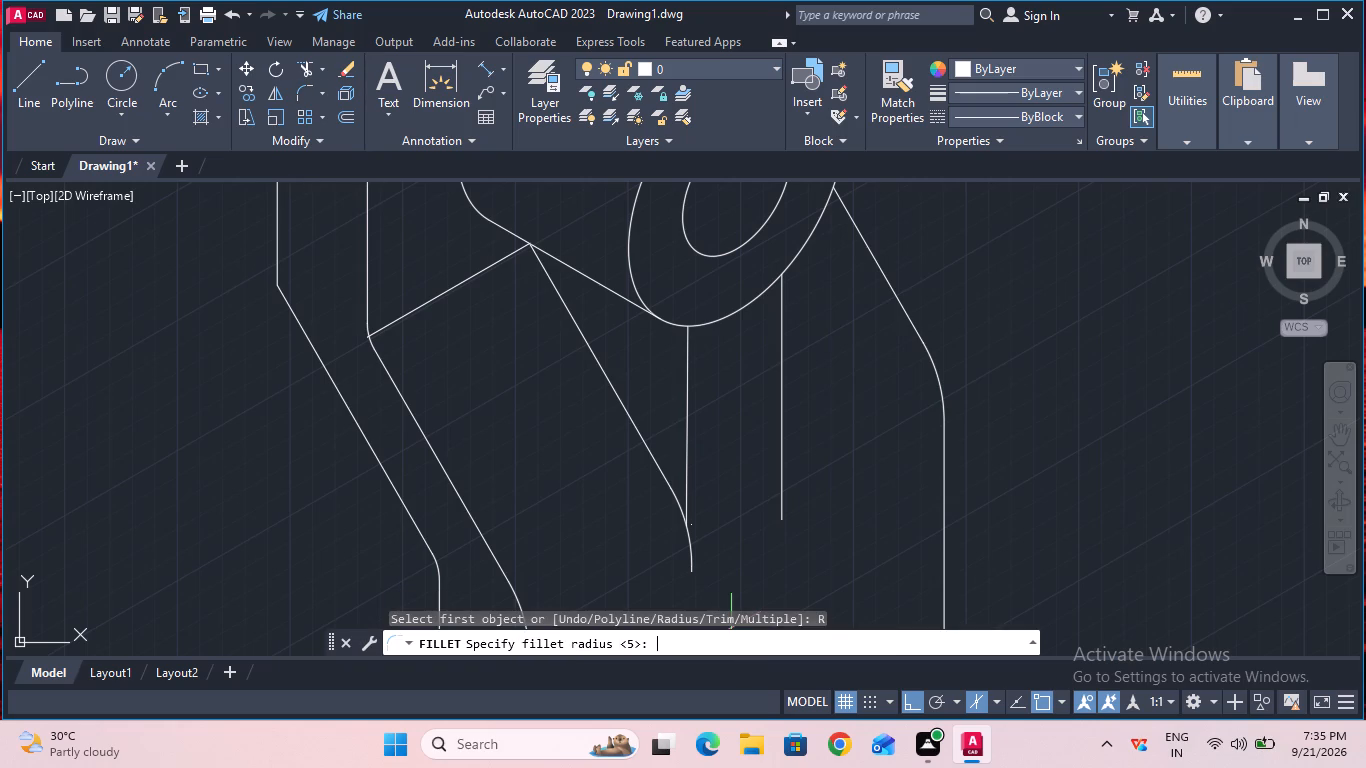
click(744, 640)
text(15)
key(Return)
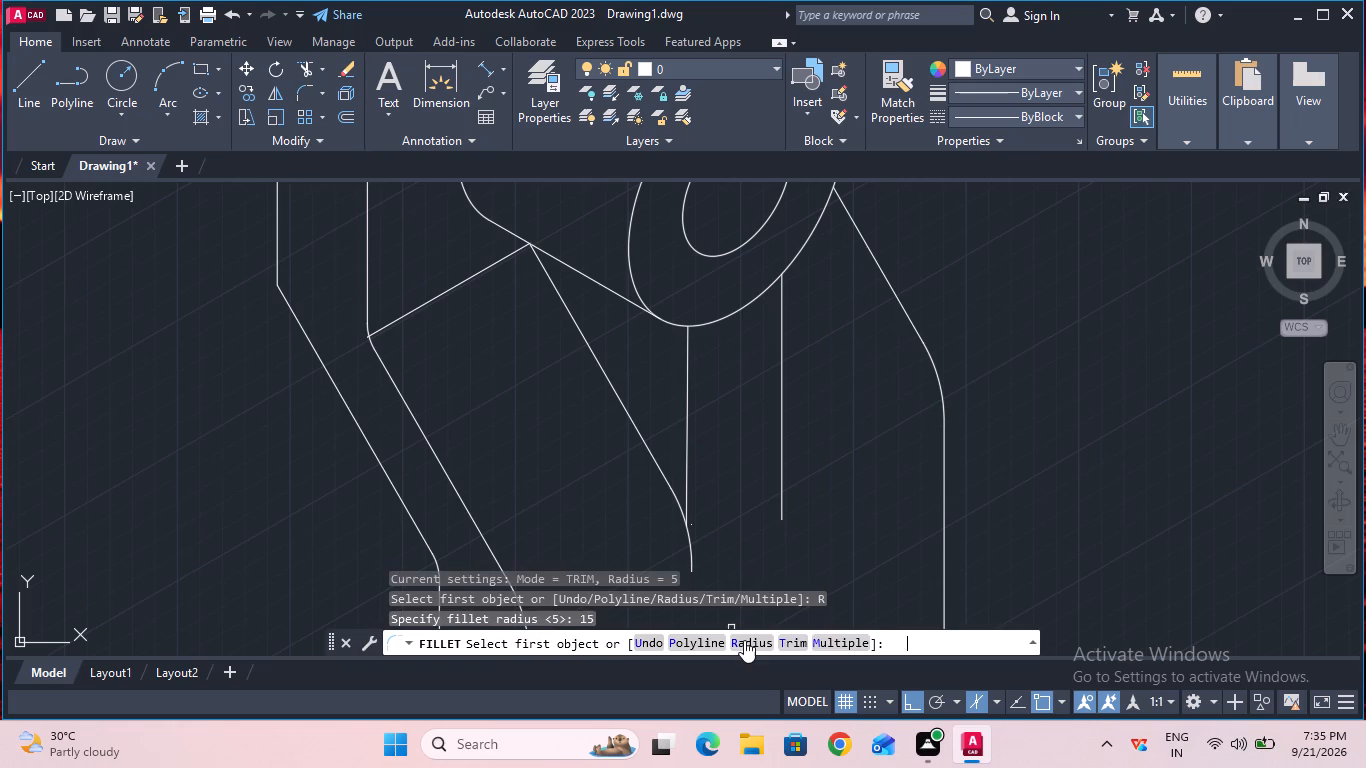
click(317, 351)
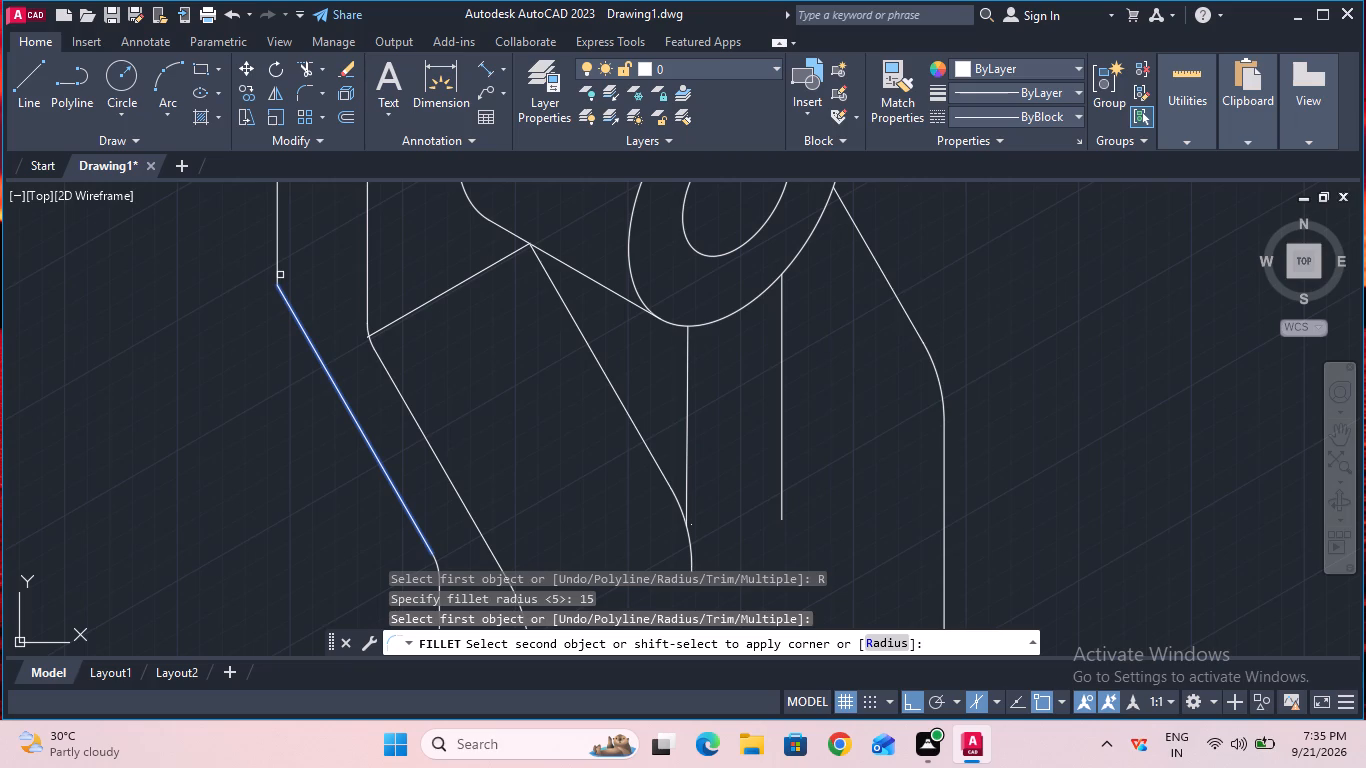
click(277, 273)
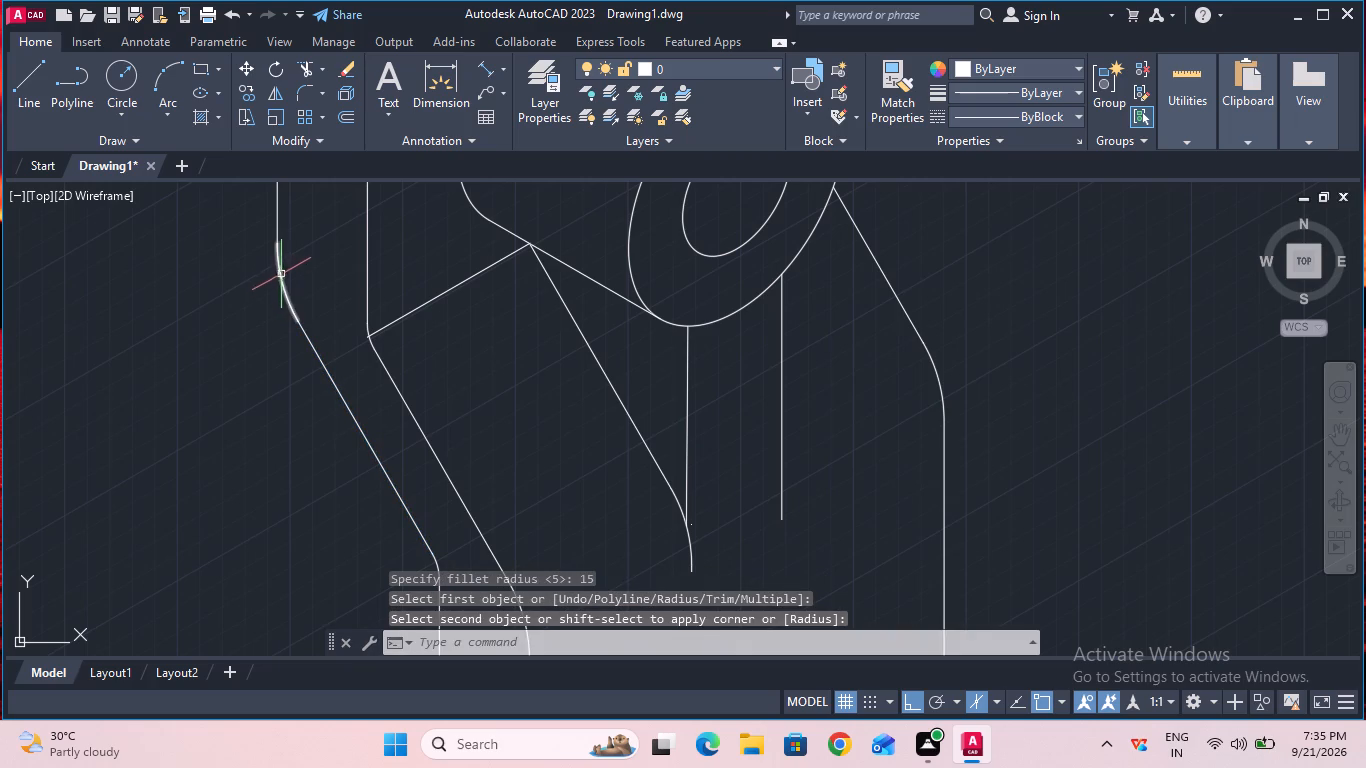
Trim away the inclined line running from the front upright's upper bend to the underside of the boss.
ctrl+scroll(321, 300, down, 1)
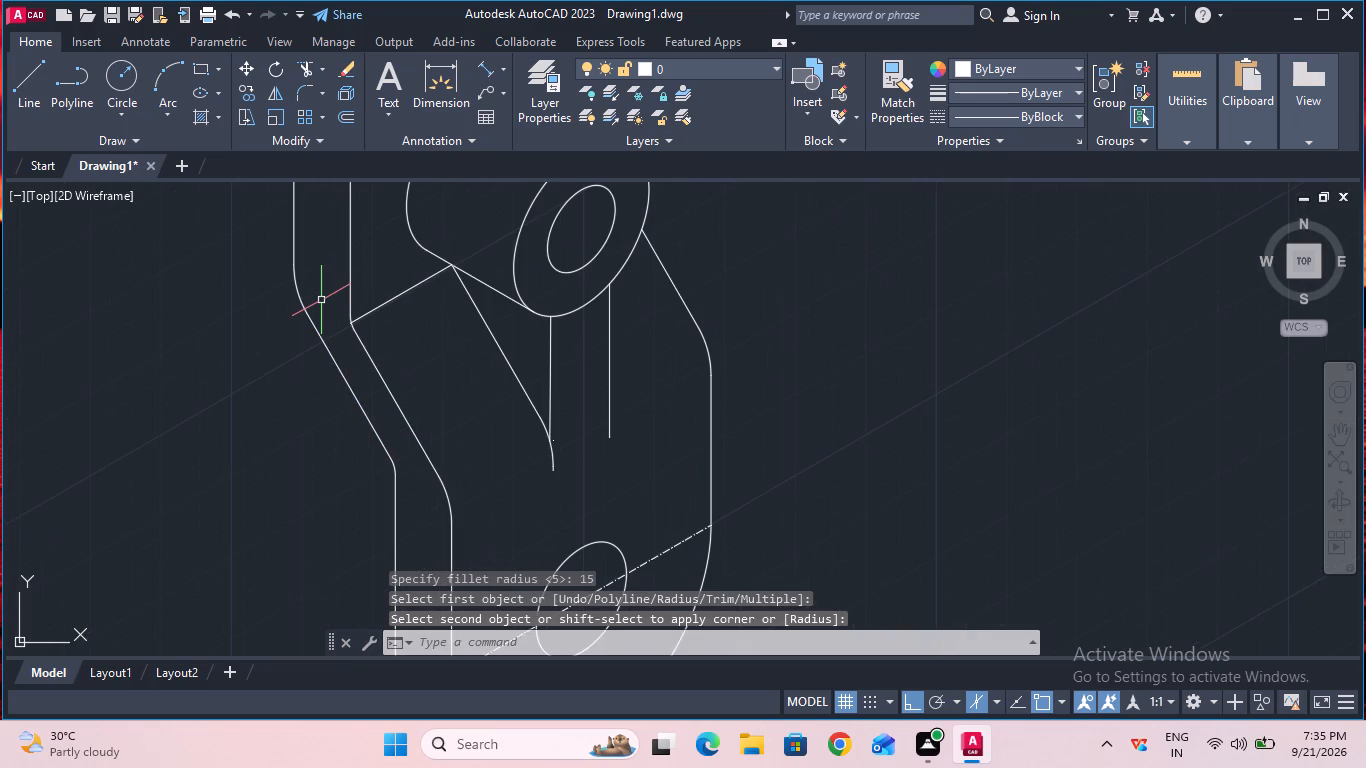
ctrl+scroll(321, 300, down, 2)
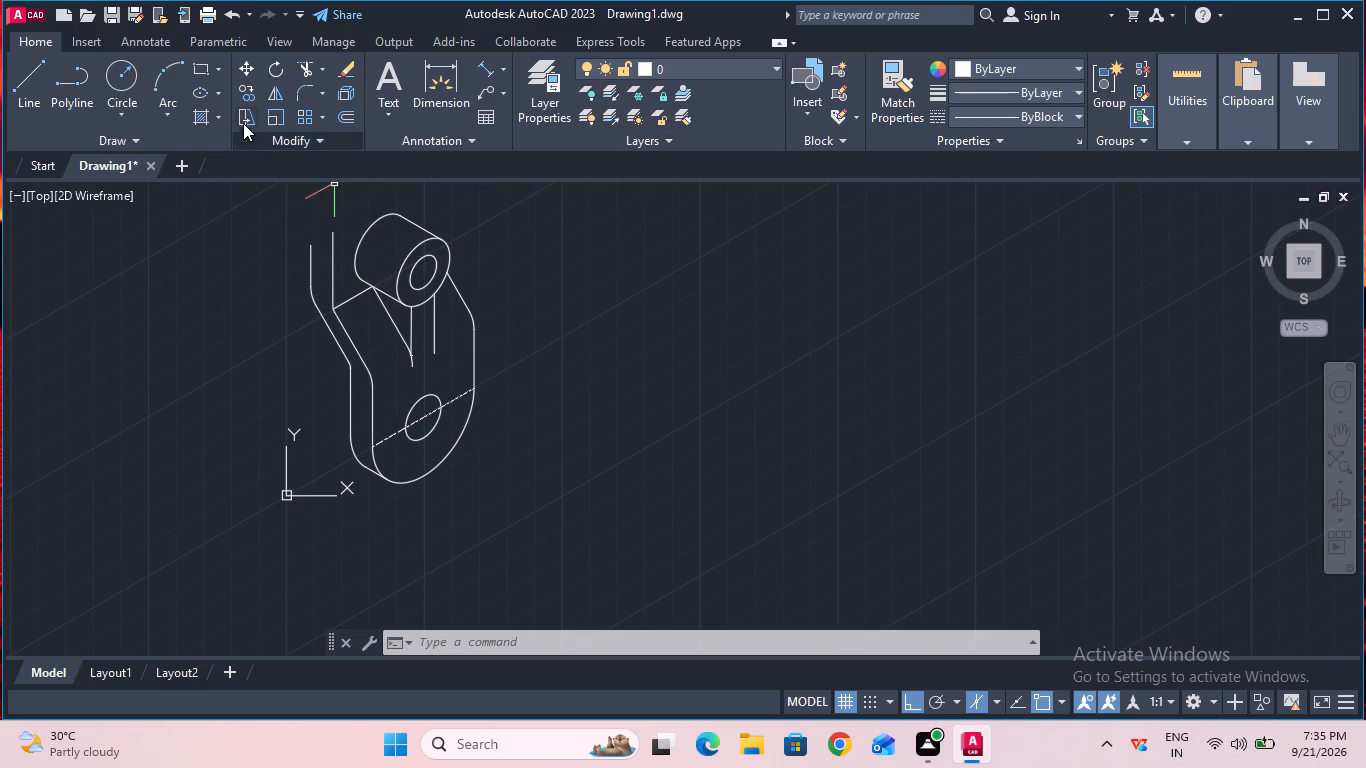
click(305, 70)
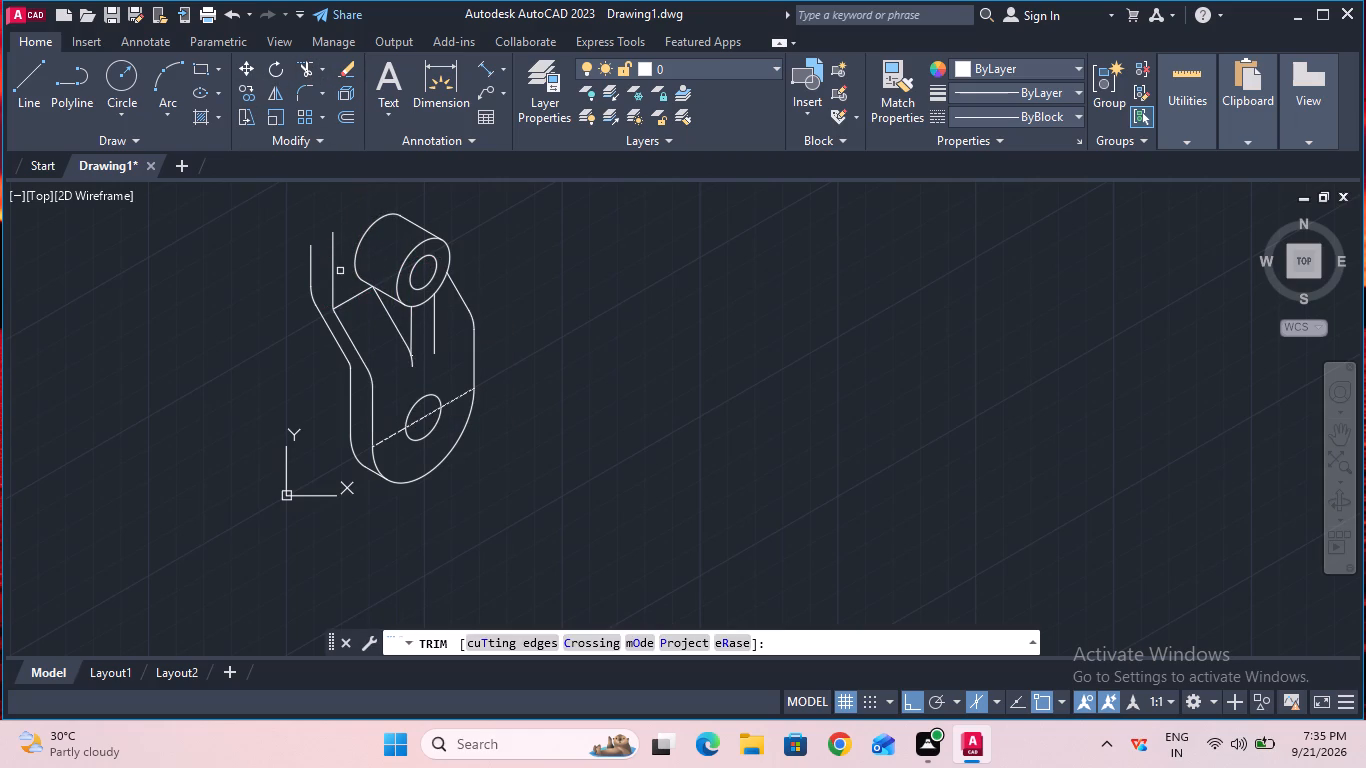
click(356, 296)
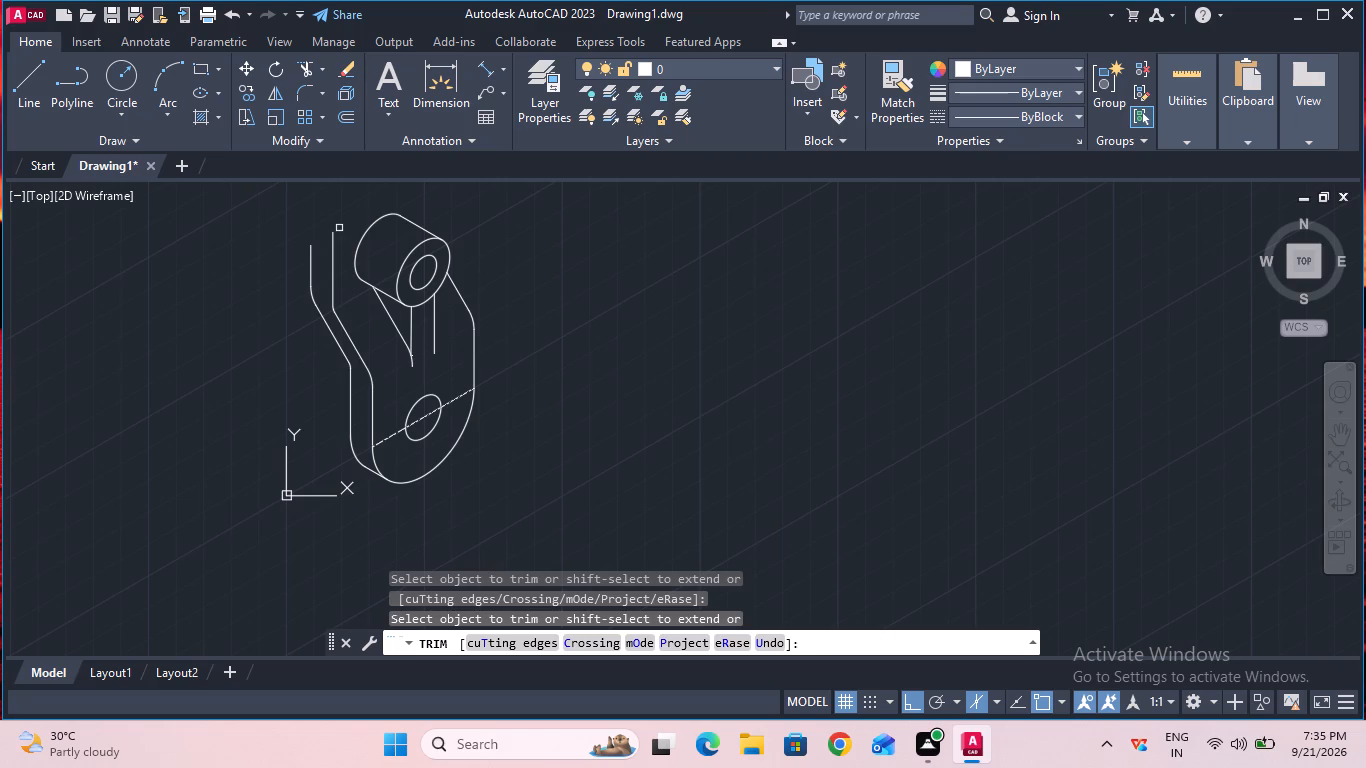
key(Escape)
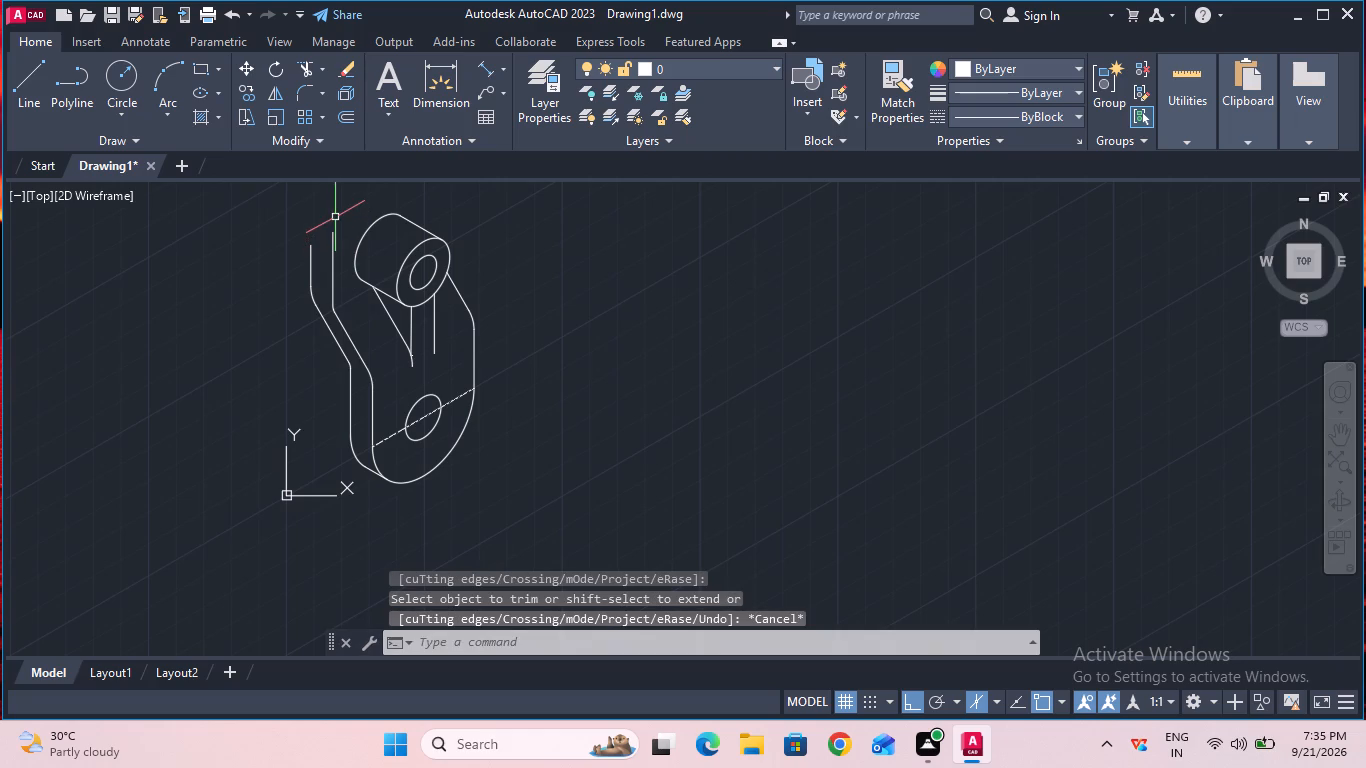
Draw a 28 mm line at 30° from the top end of the front upright line, going up behind the boss.
click(1328, 439)
drag(516, 362, 559, 495)
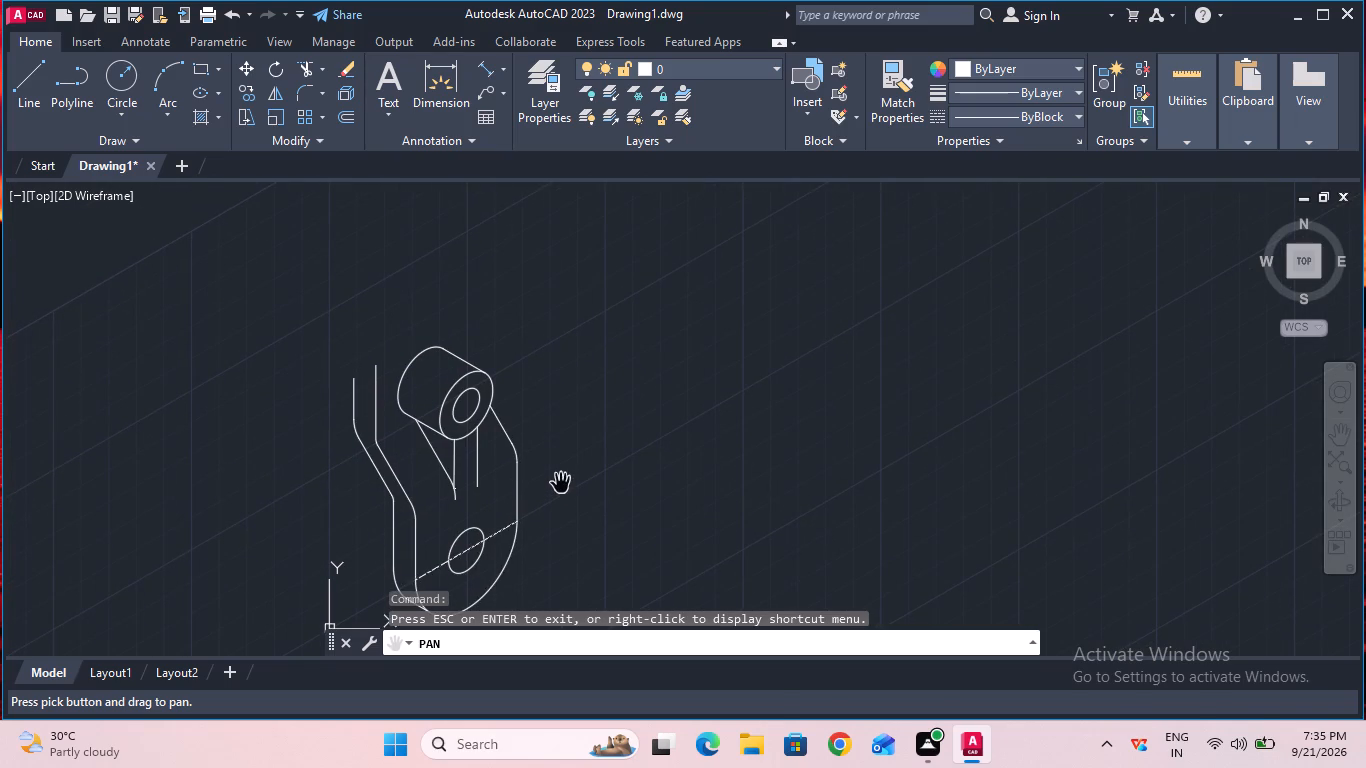
key(Escape)
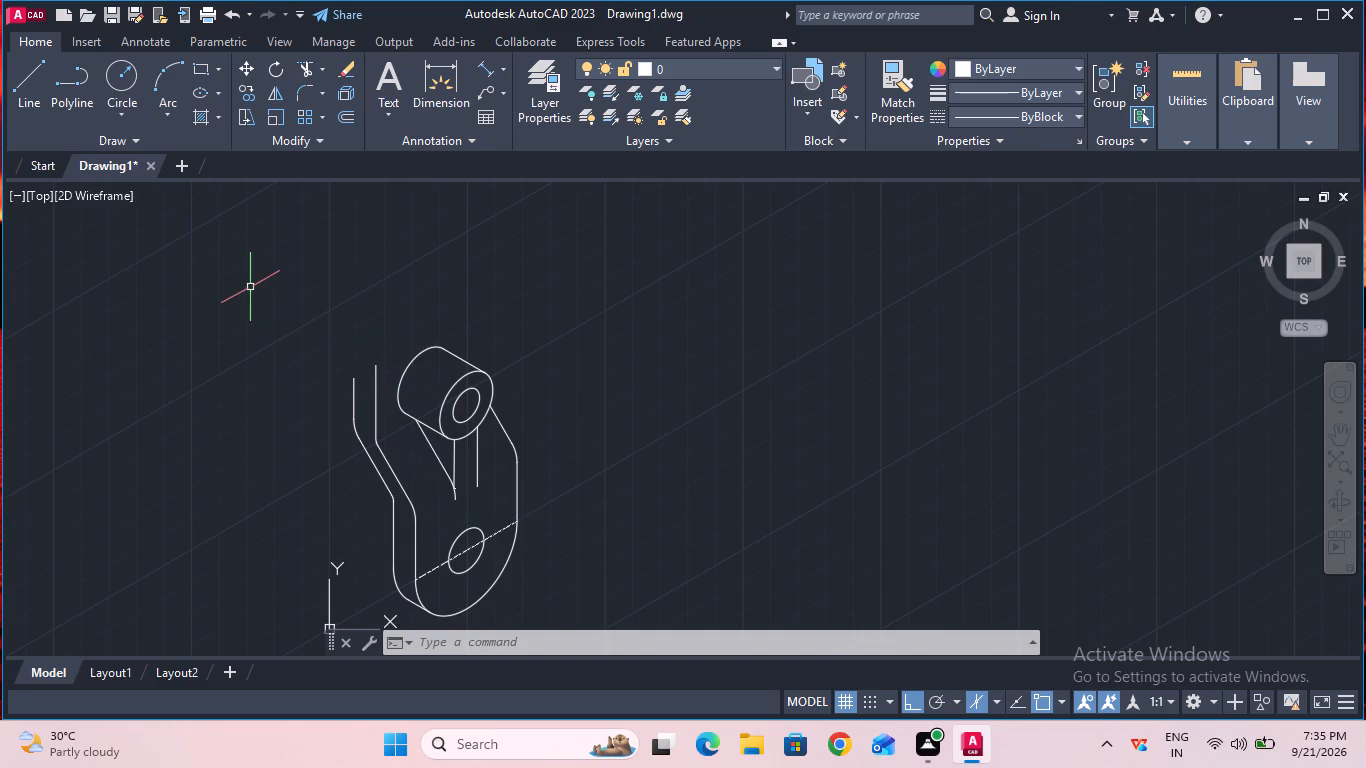
click(34, 116)
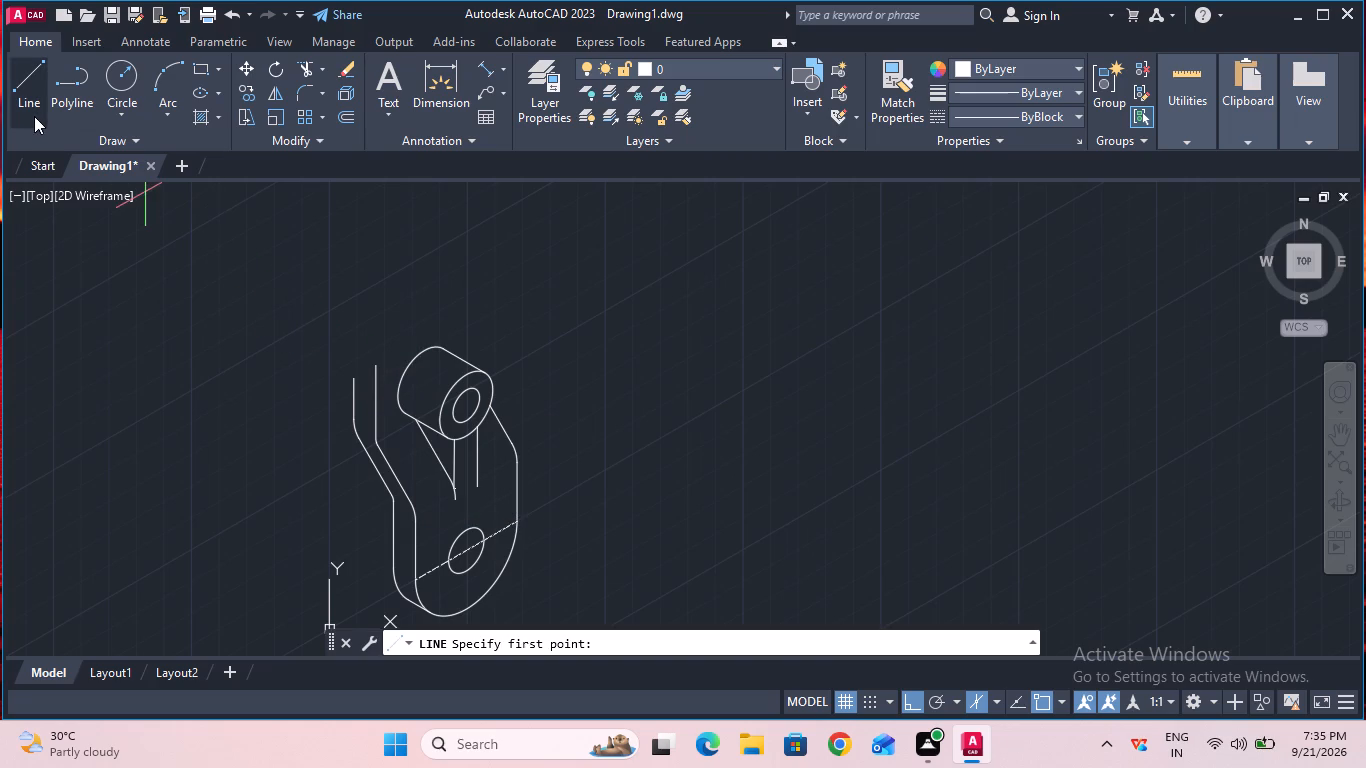
click(375, 361)
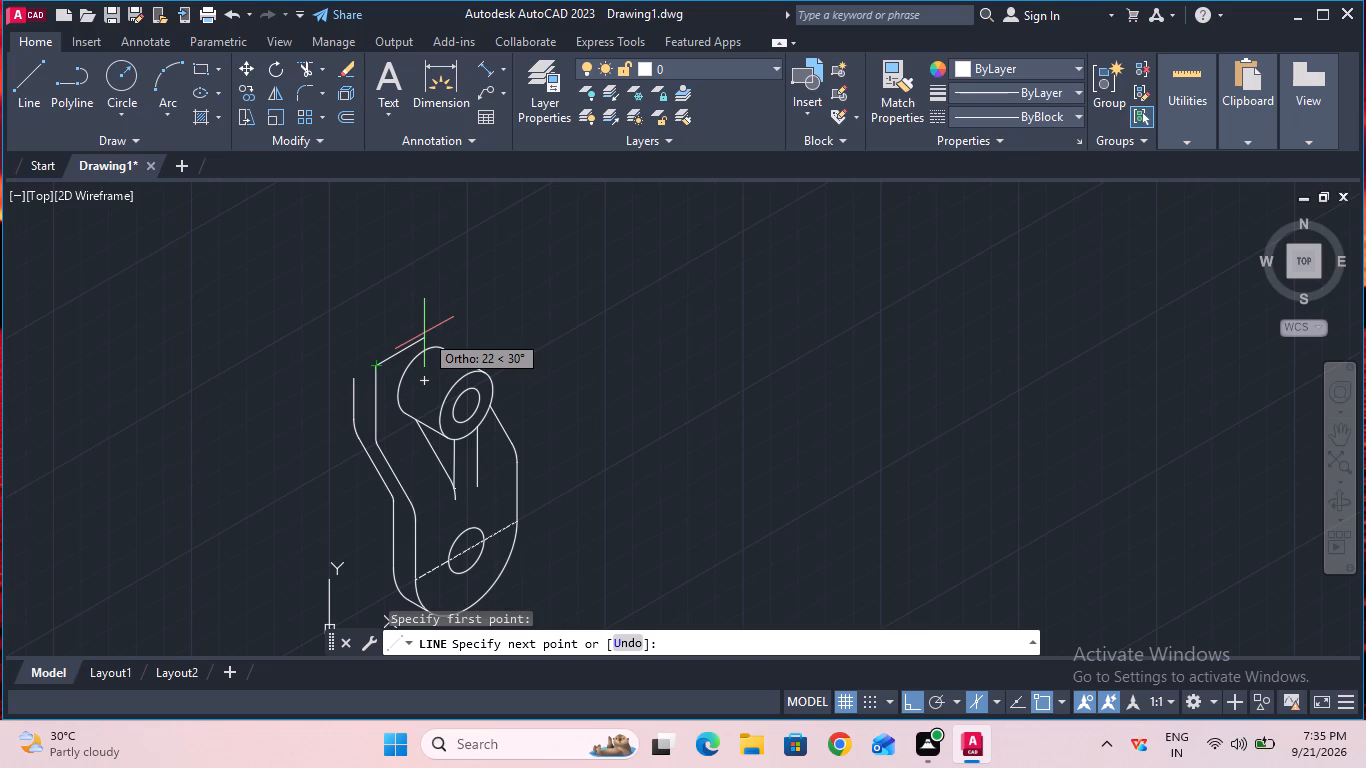
text(28)
key(Return)
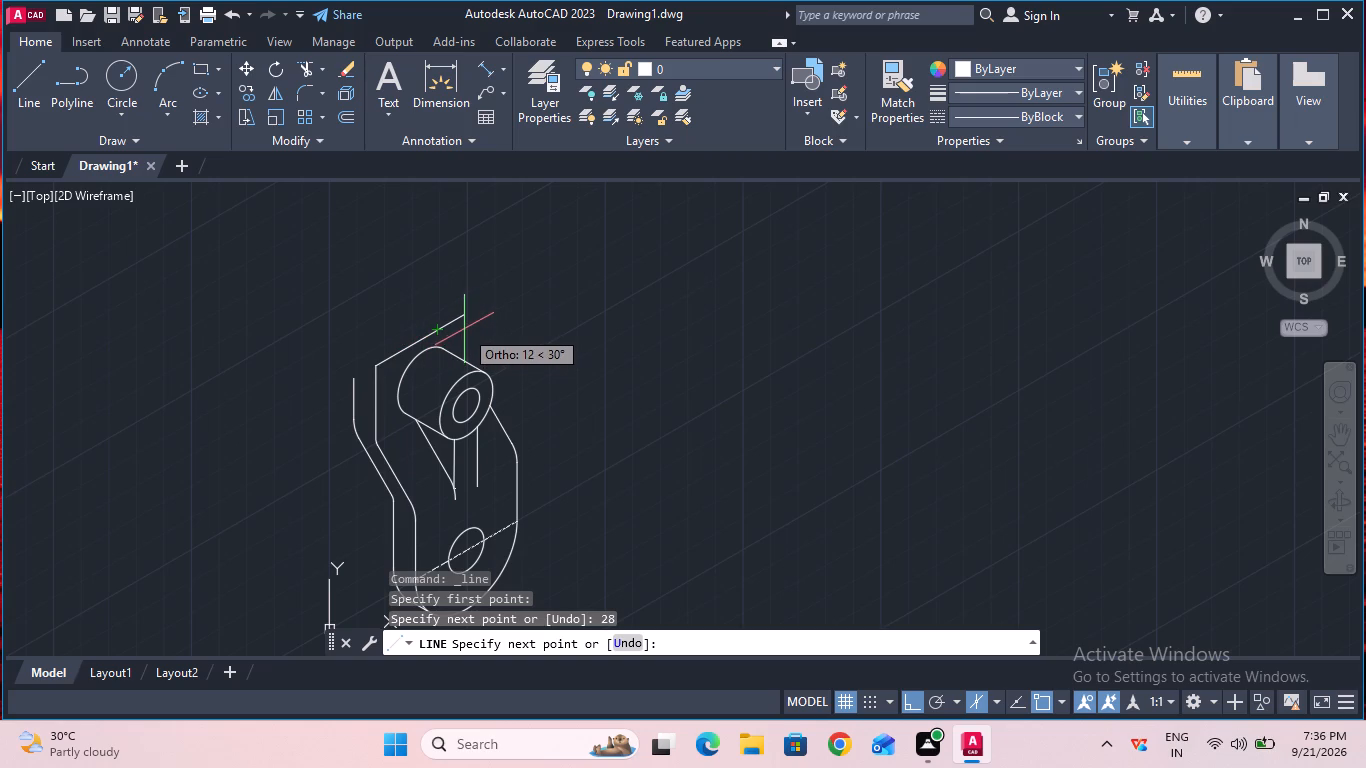
key(Escape)
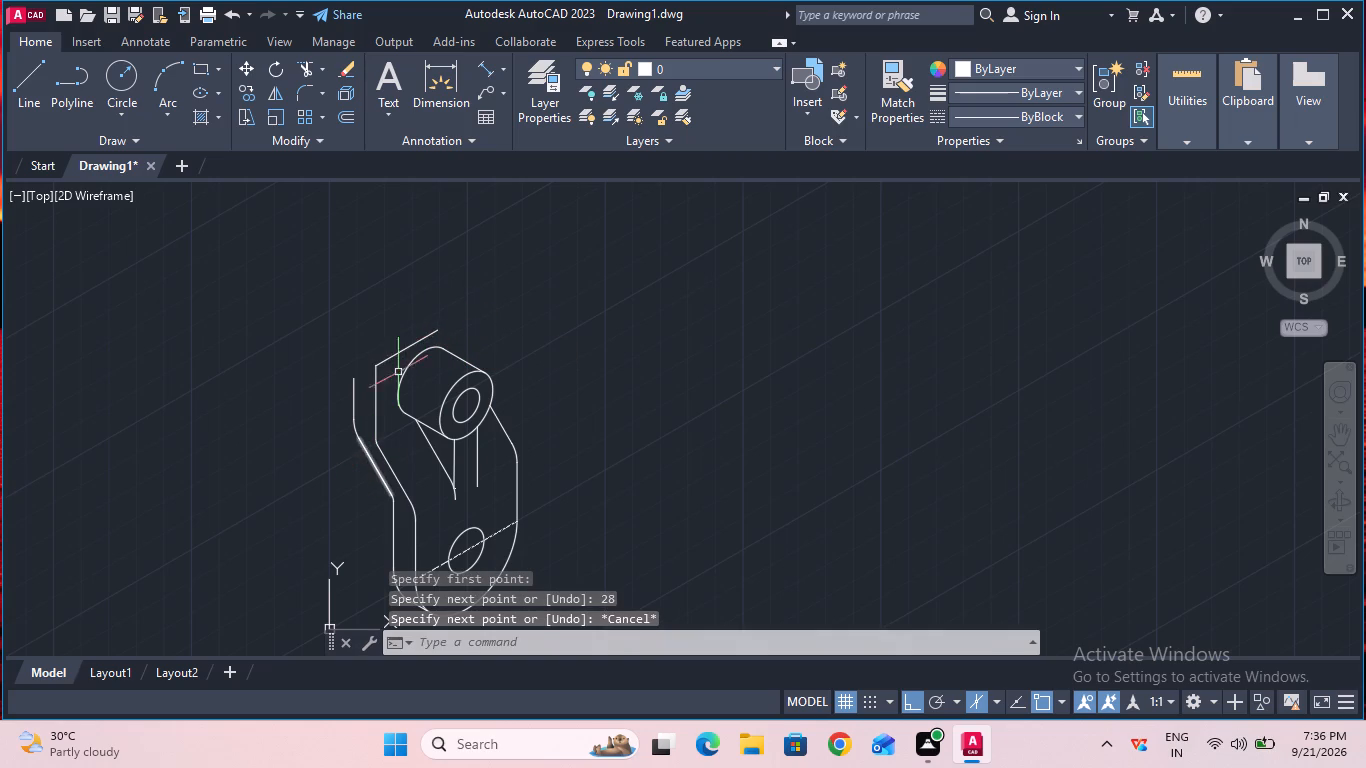
Delete the 28 mm inclined line at the top of the front upright line.
click(401, 351)
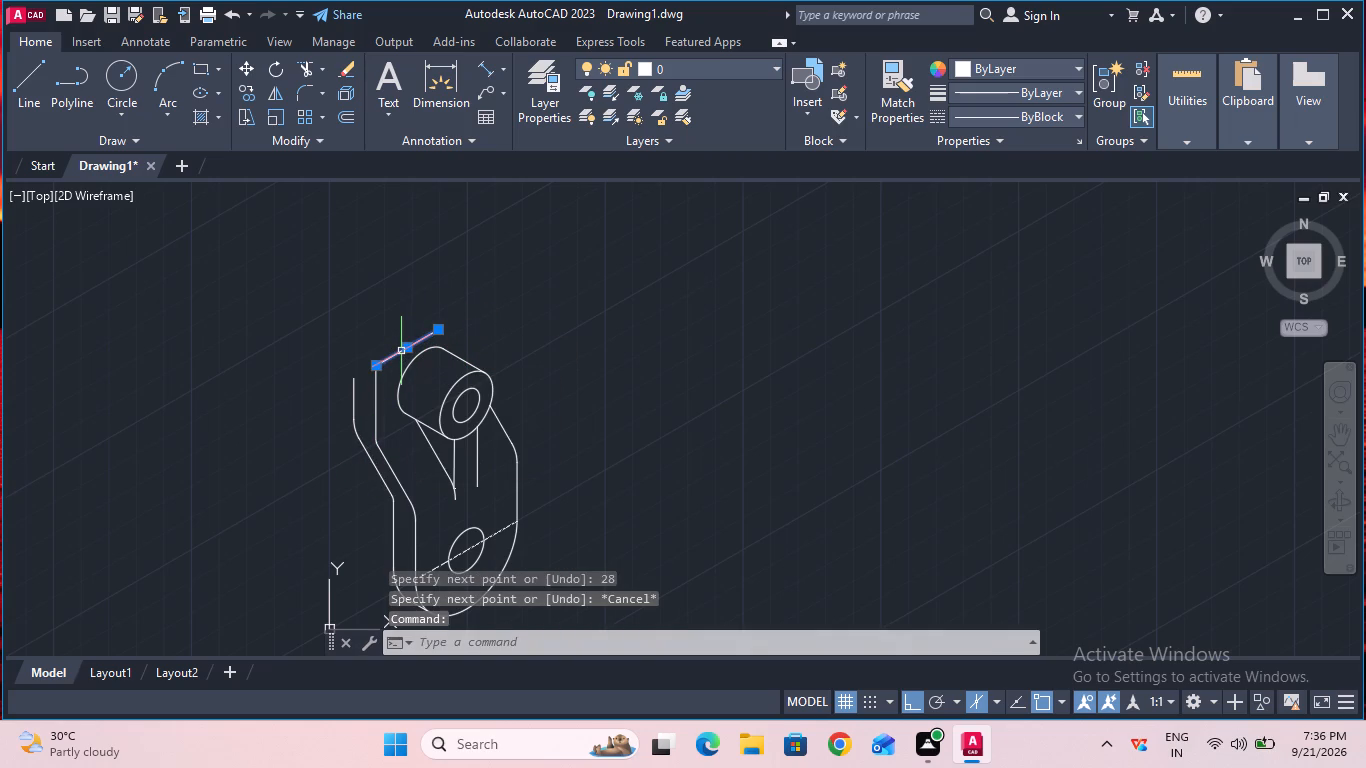
key(Delete)
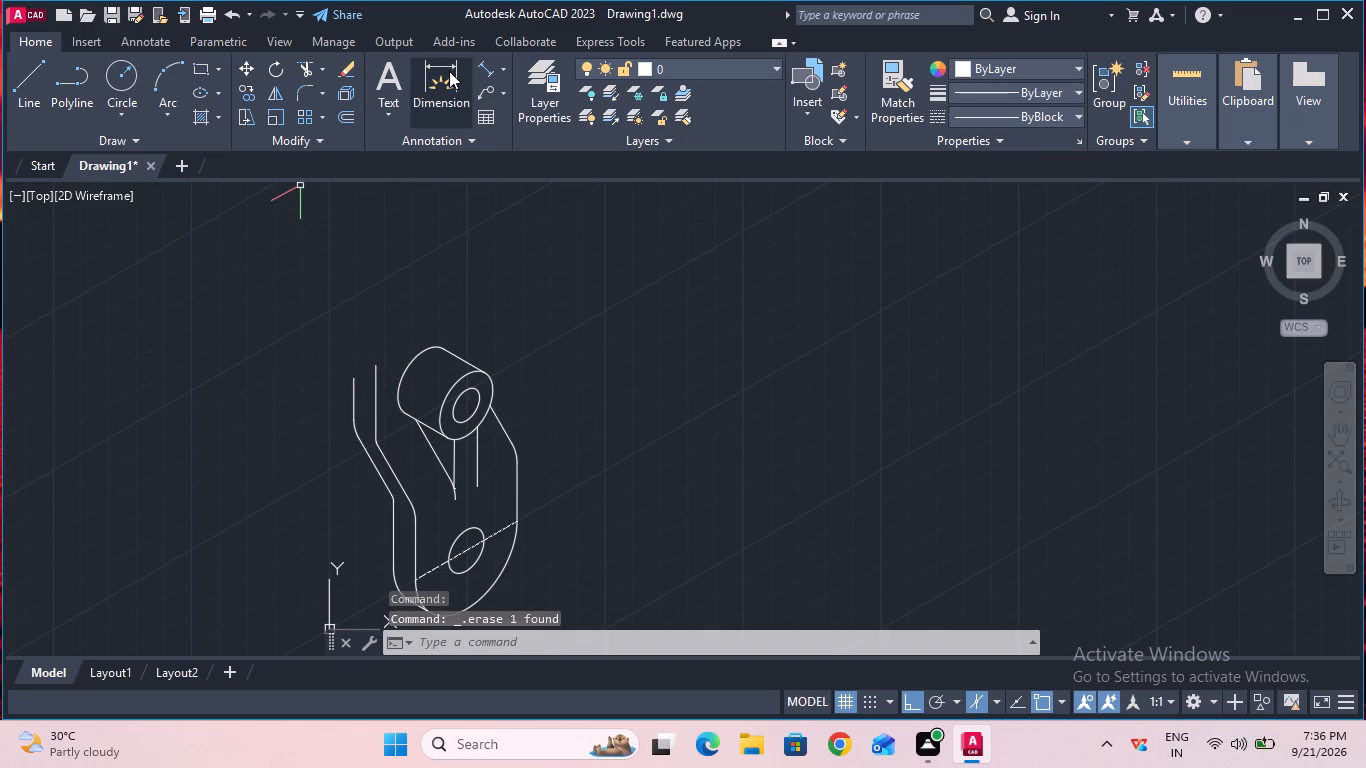
Measure the aligned distance across the front face, from the left edge's lower bend to the bend on the opposite edge.
click(482, 63)
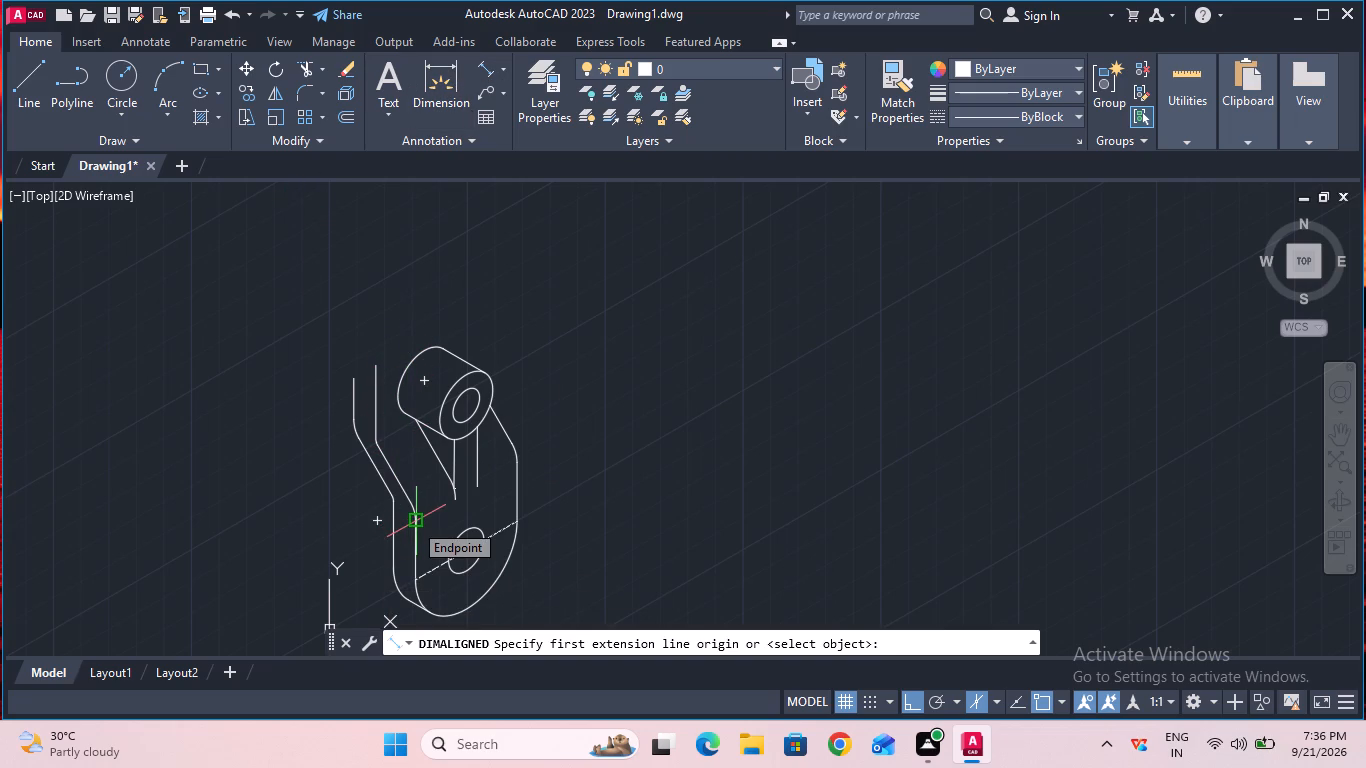
click(413, 509)
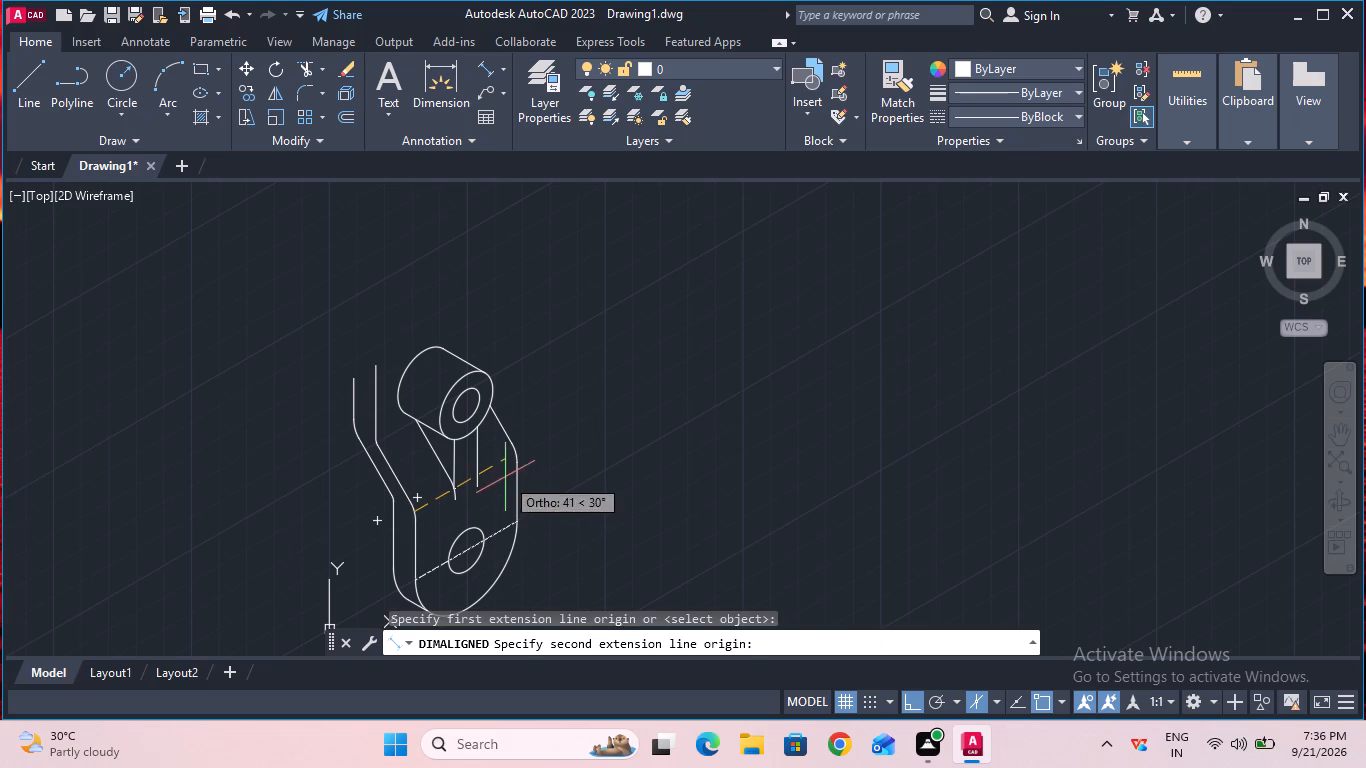
click(509, 458)
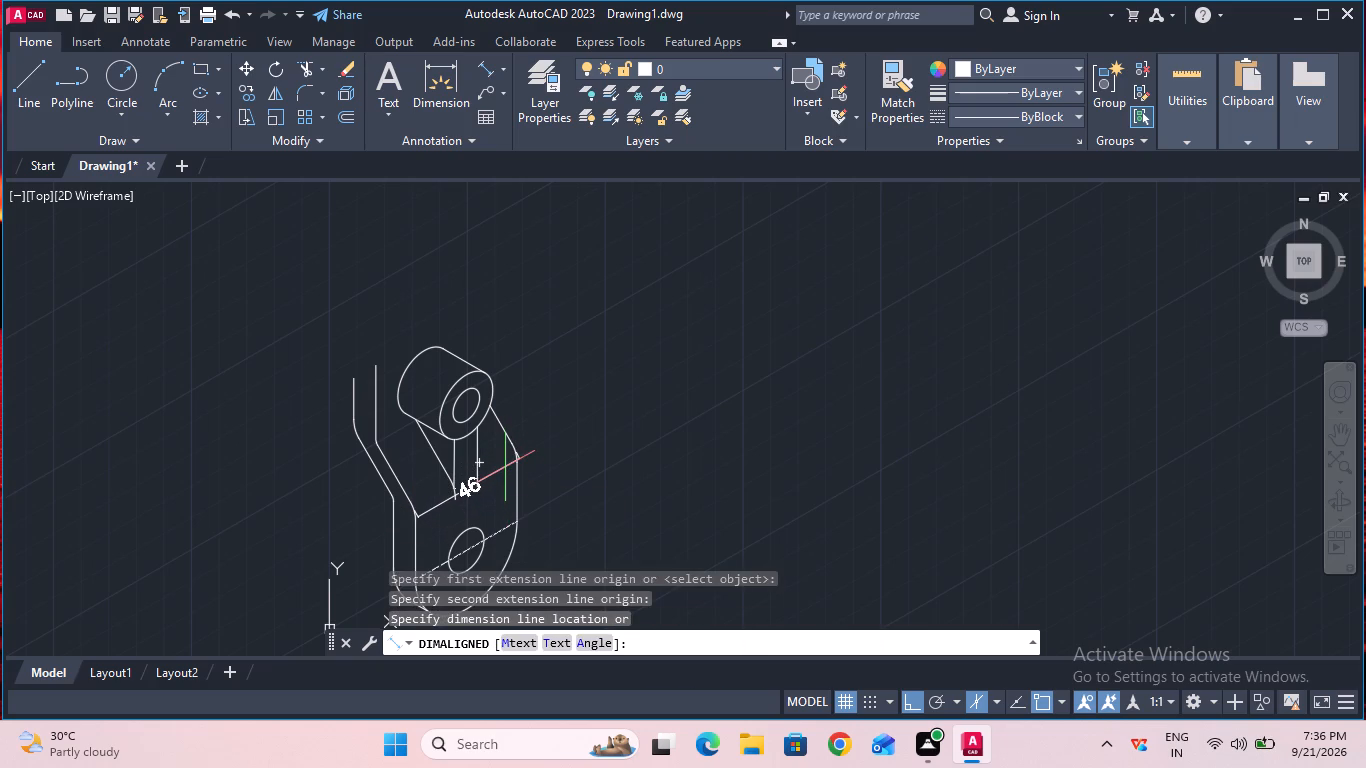
key(Escape)
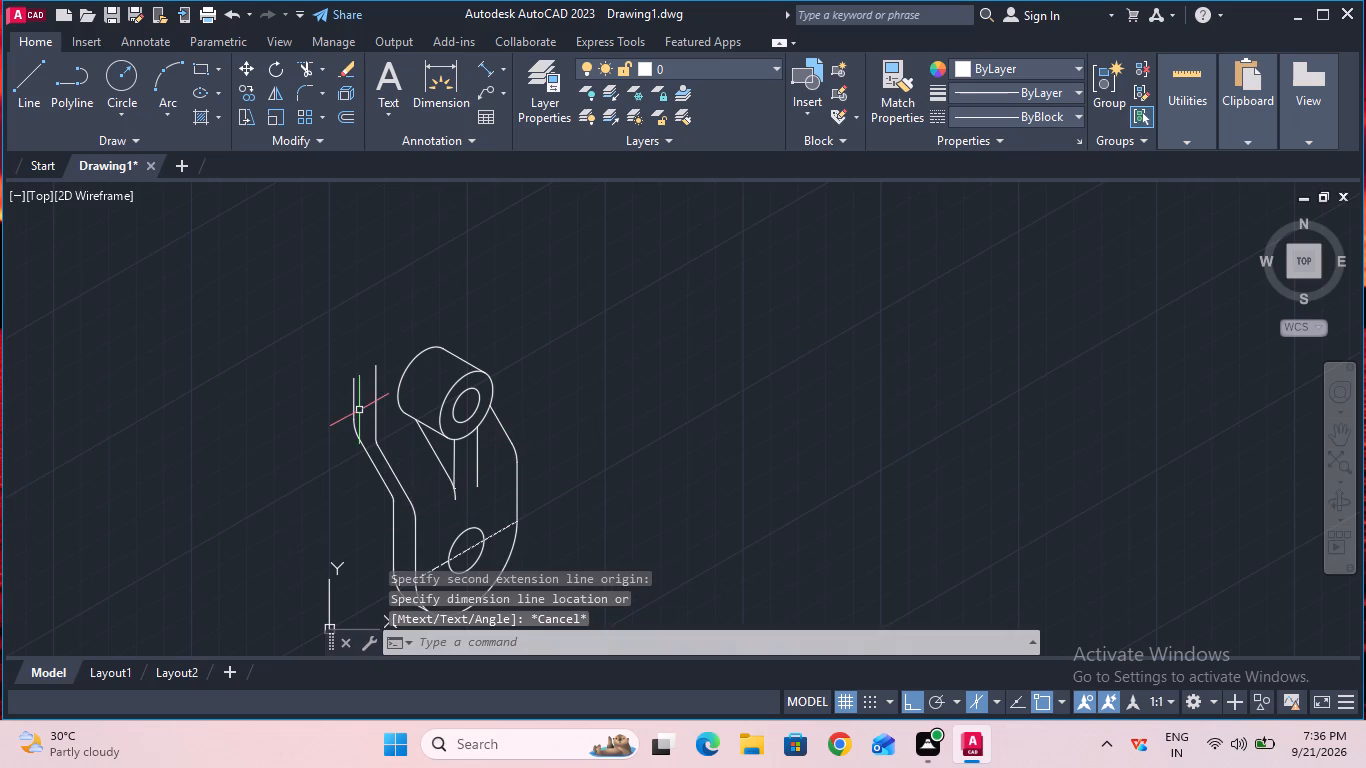
click(490, 69)
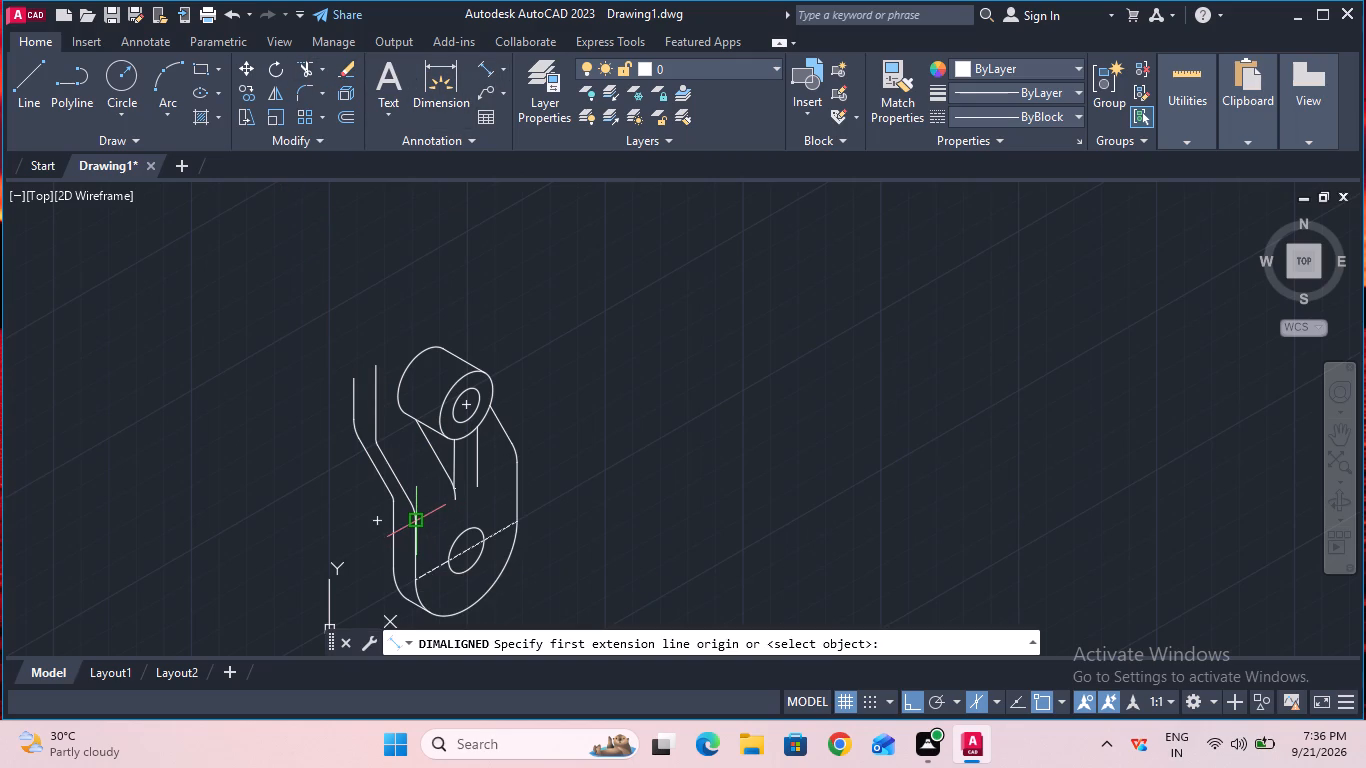
click(416, 522)
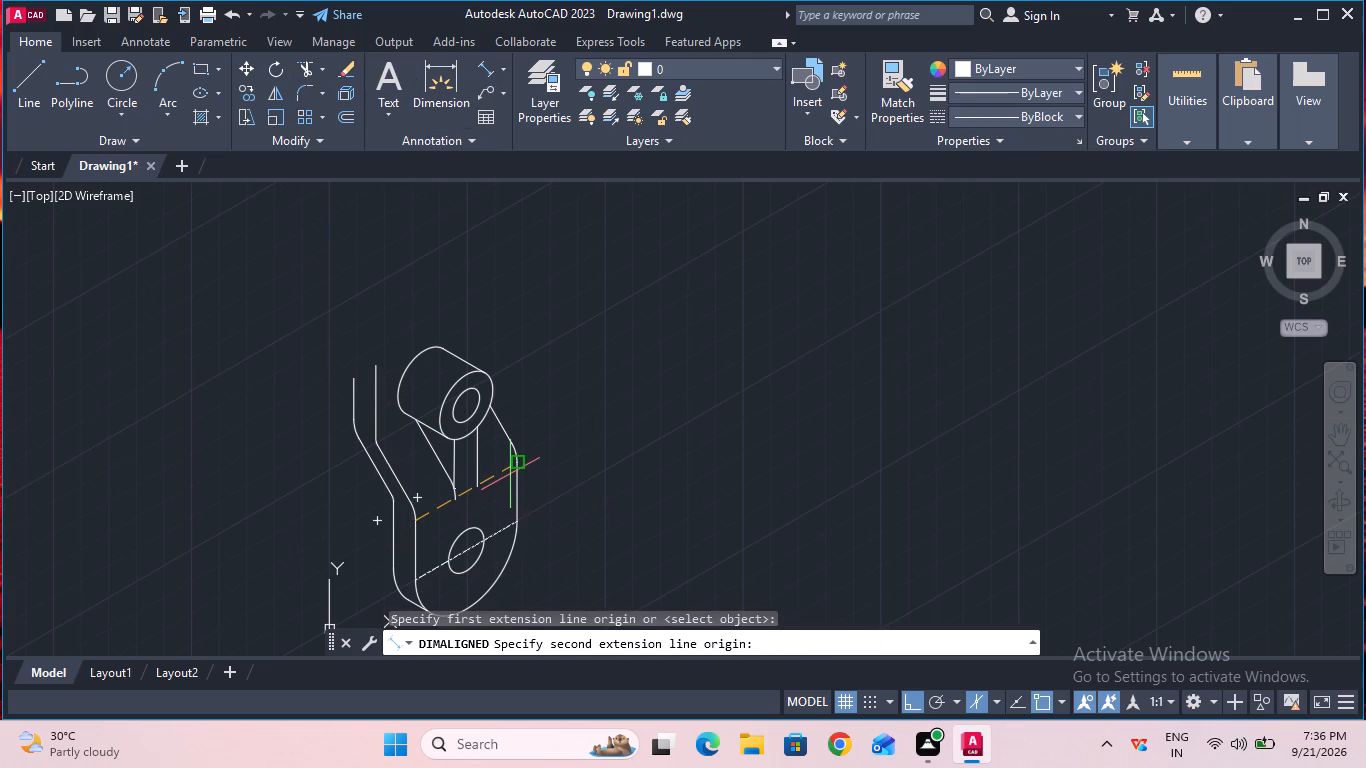
click(514, 468)
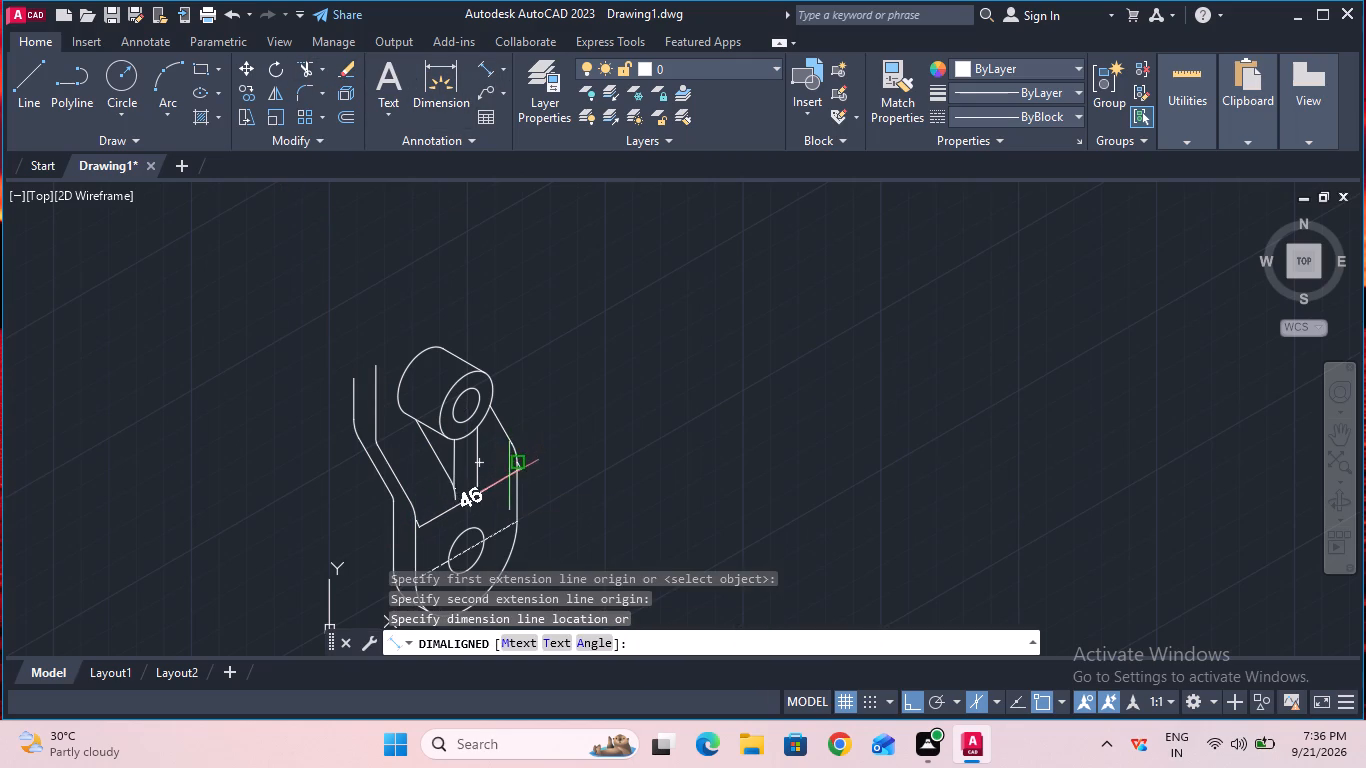
key(Escape)
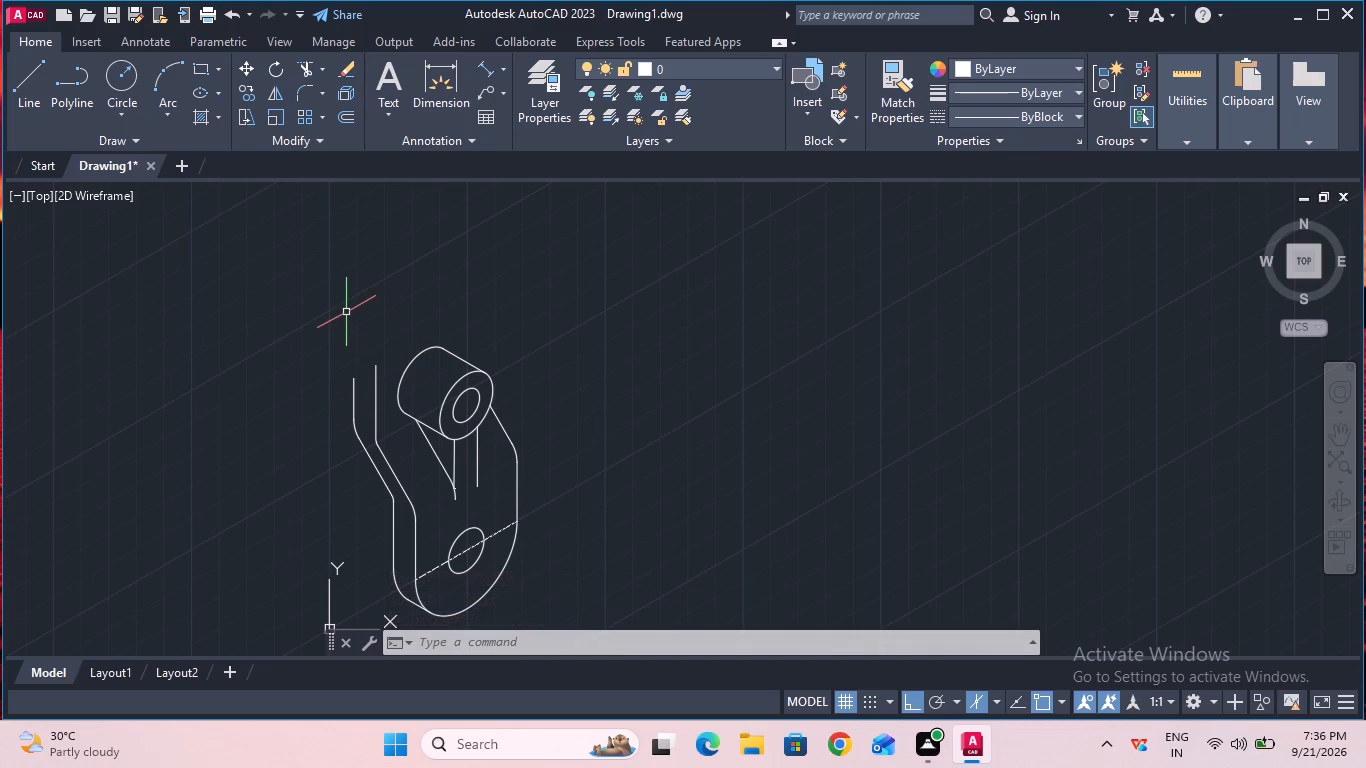
Draw a 46 mm line at 30° from the top end of the front upright line, going up behind the boss.
click(36, 83)
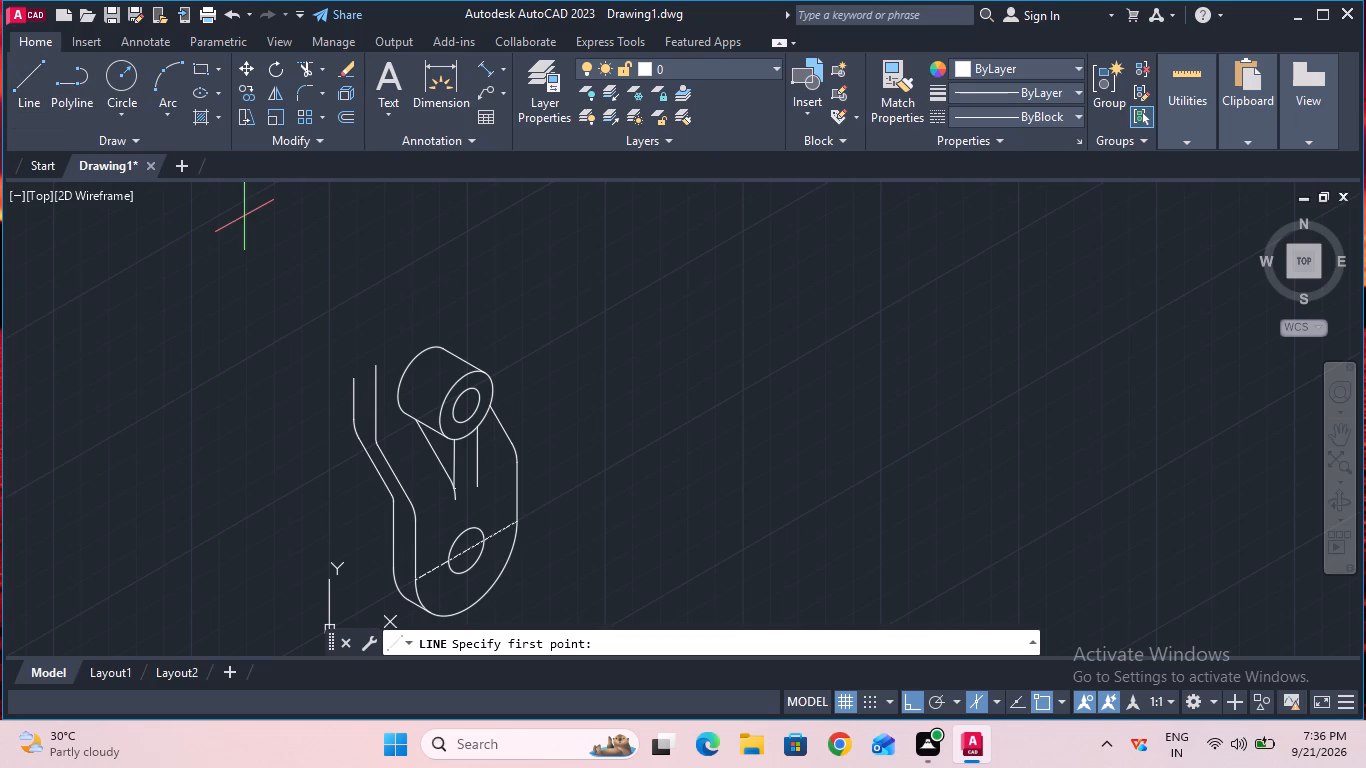
click(372, 363)
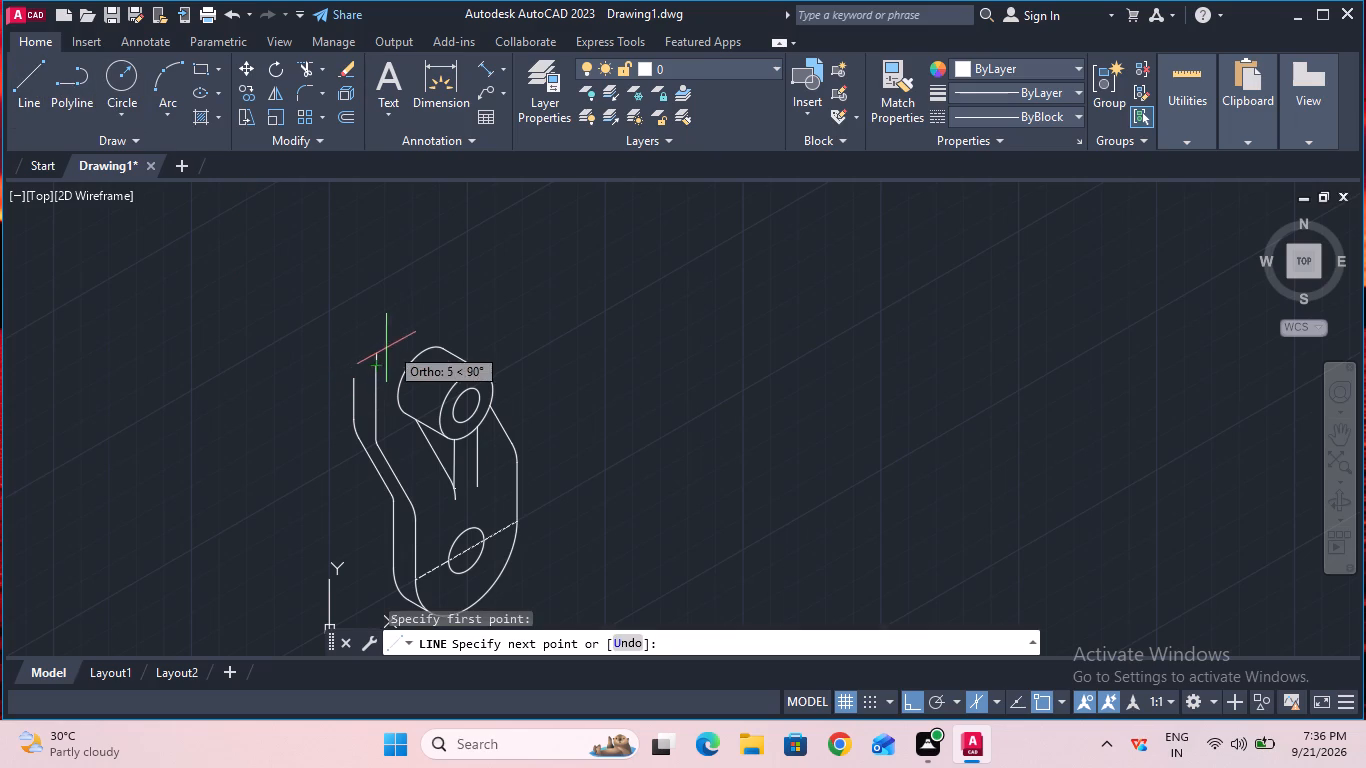
text(46)
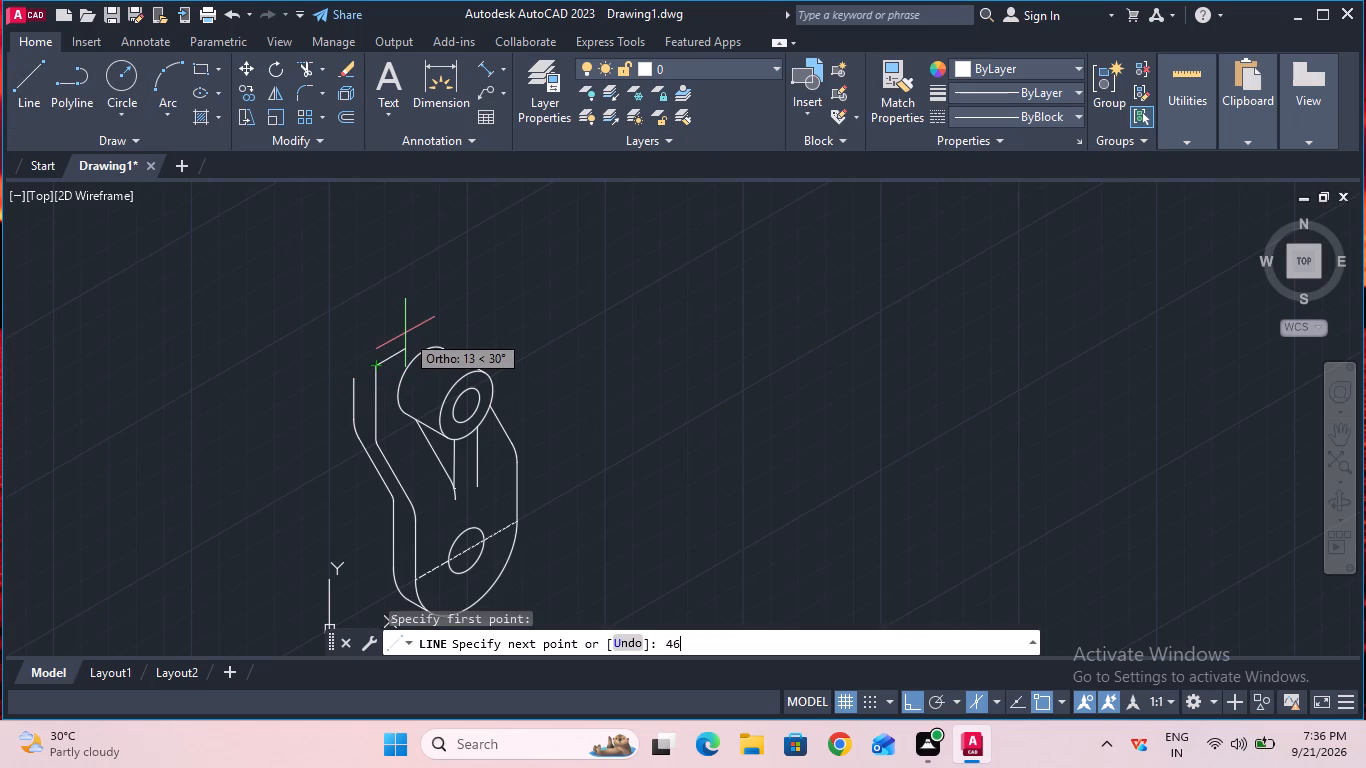
key(Return)
key(Escape)
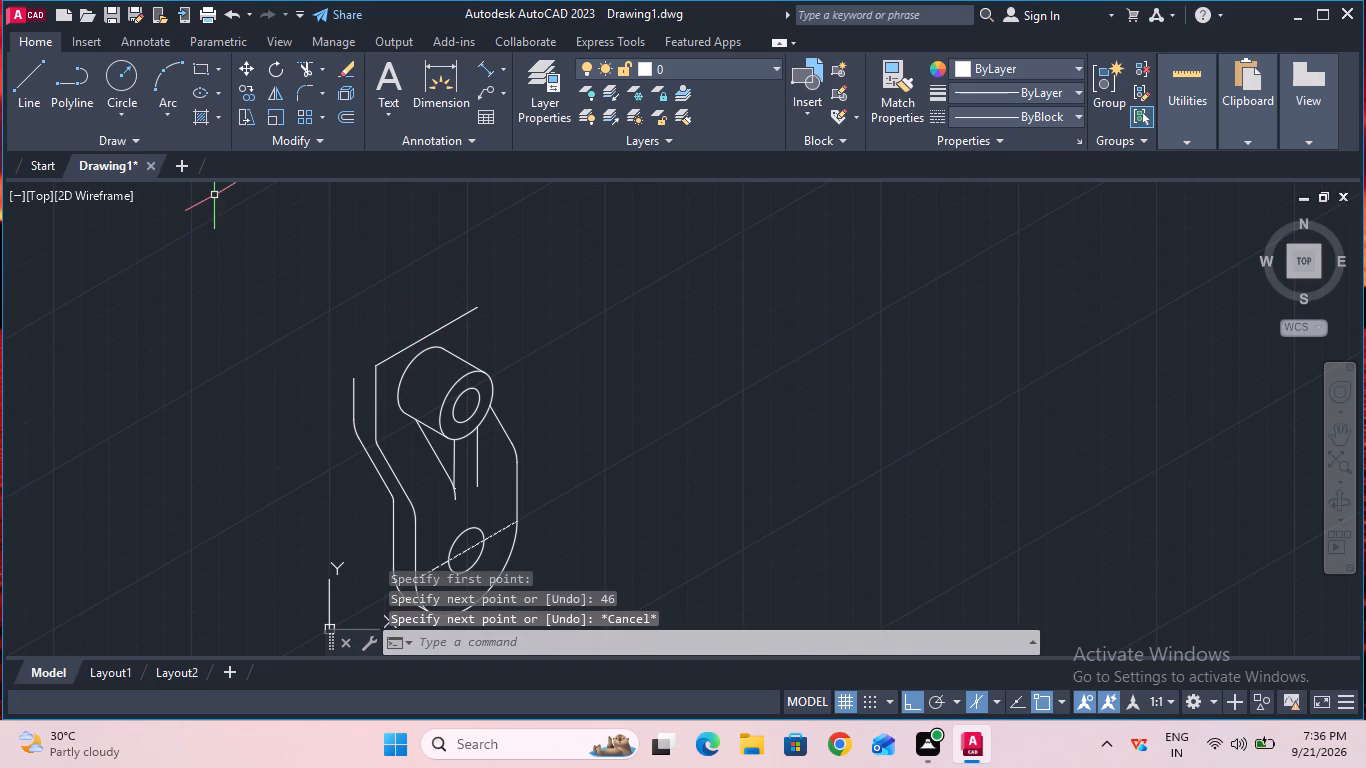
Draw a vertical line from the far end of the 46 mm line down to the boss's upper edge.
click(25, 88)
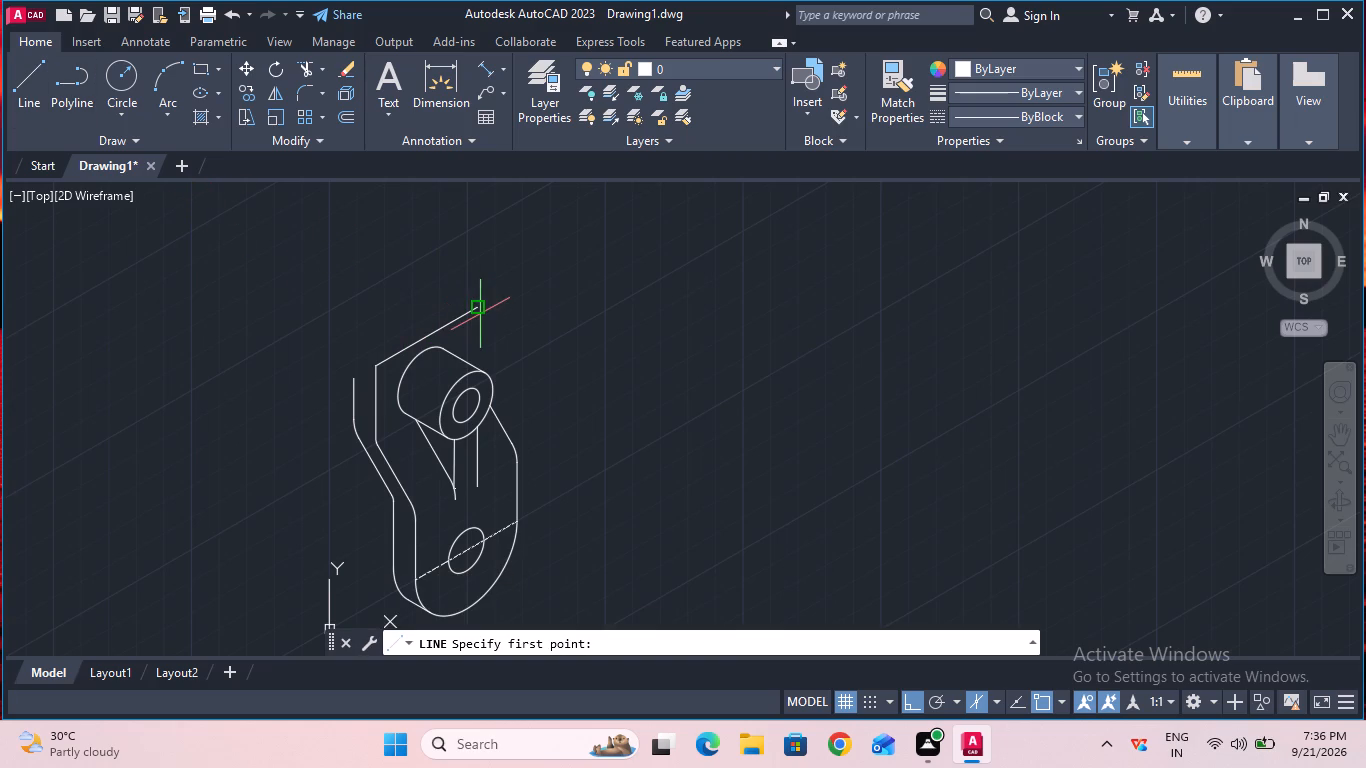
click(479, 310)
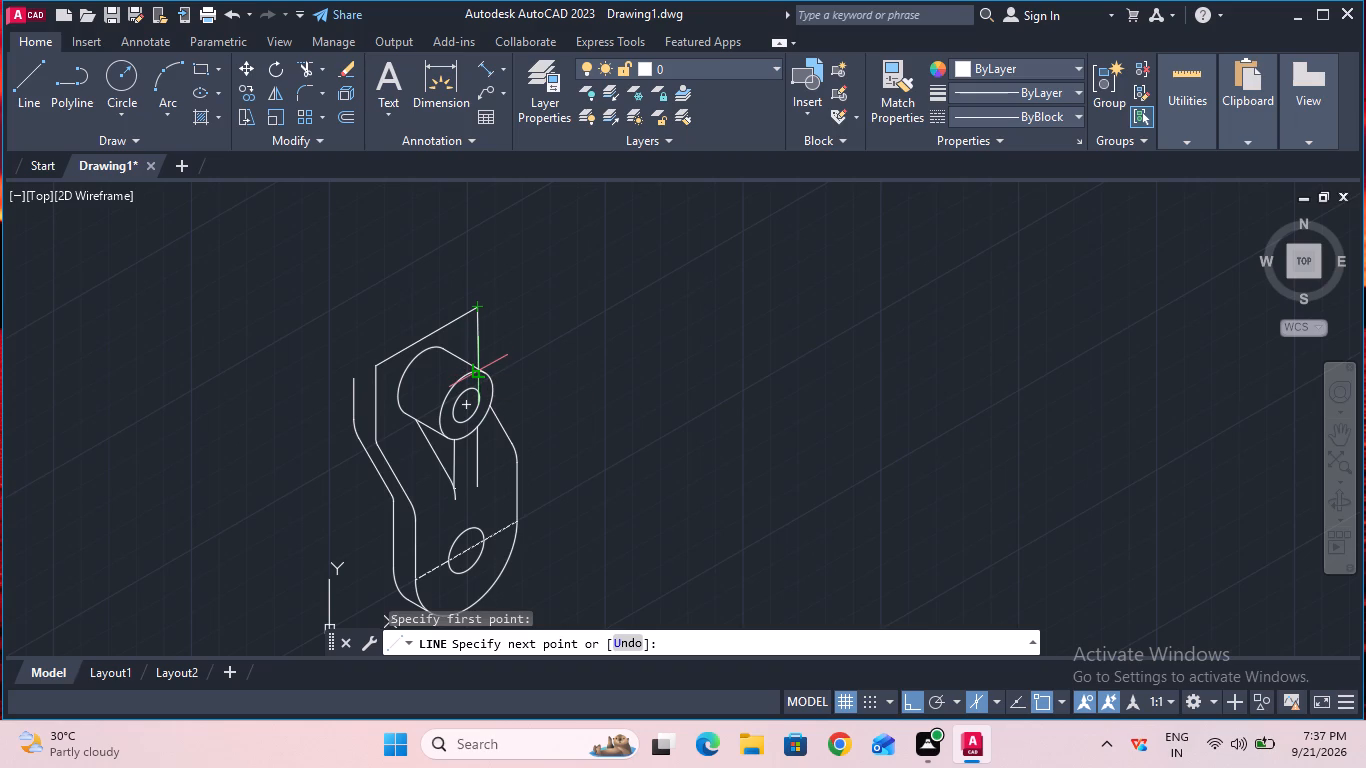
click(480, 372)
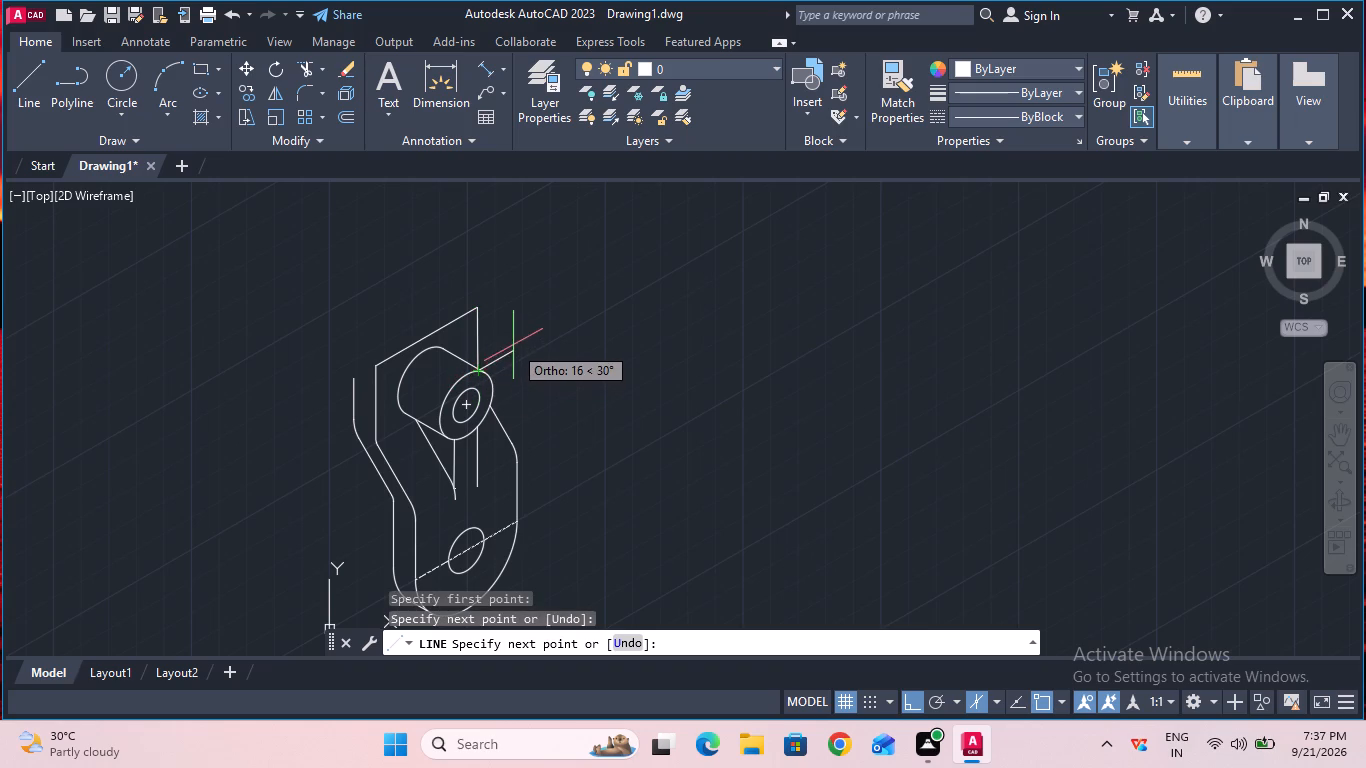
key(Escape)
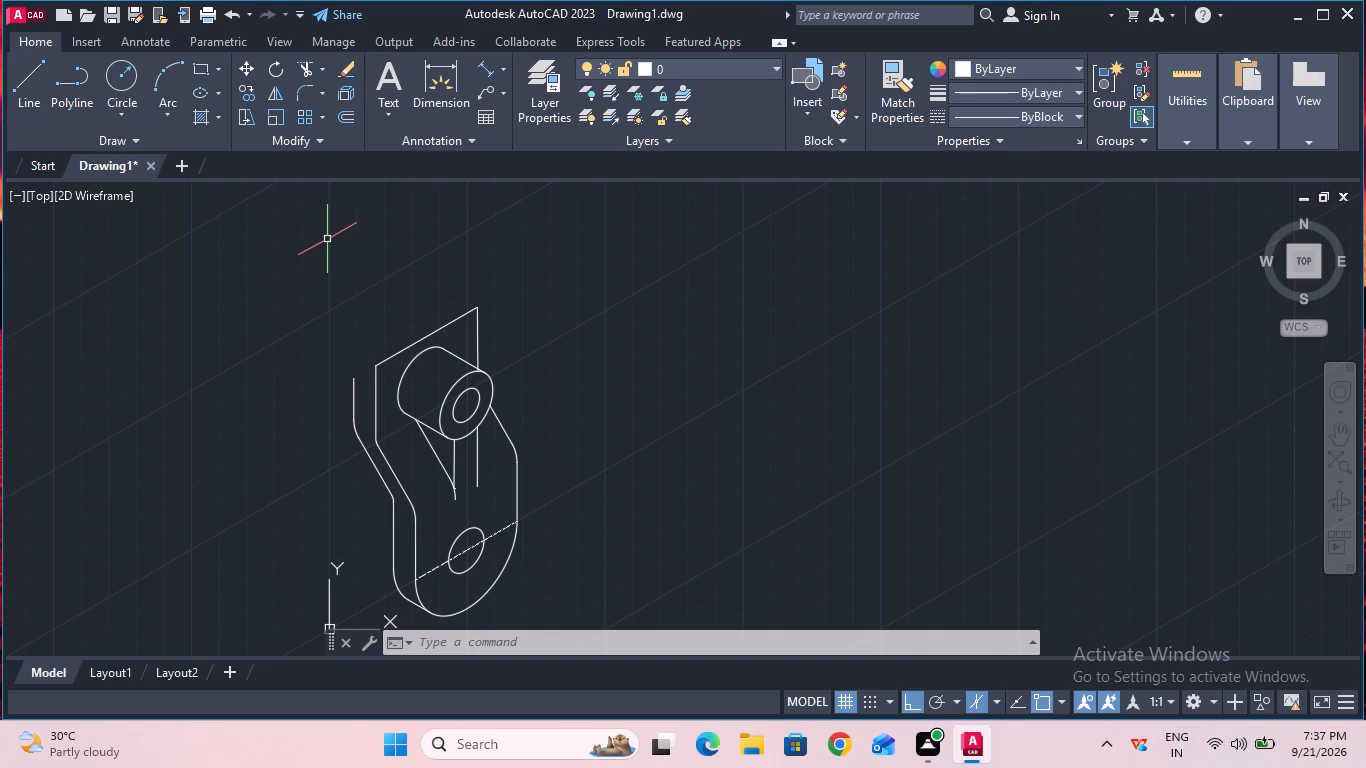
click(29, 105)
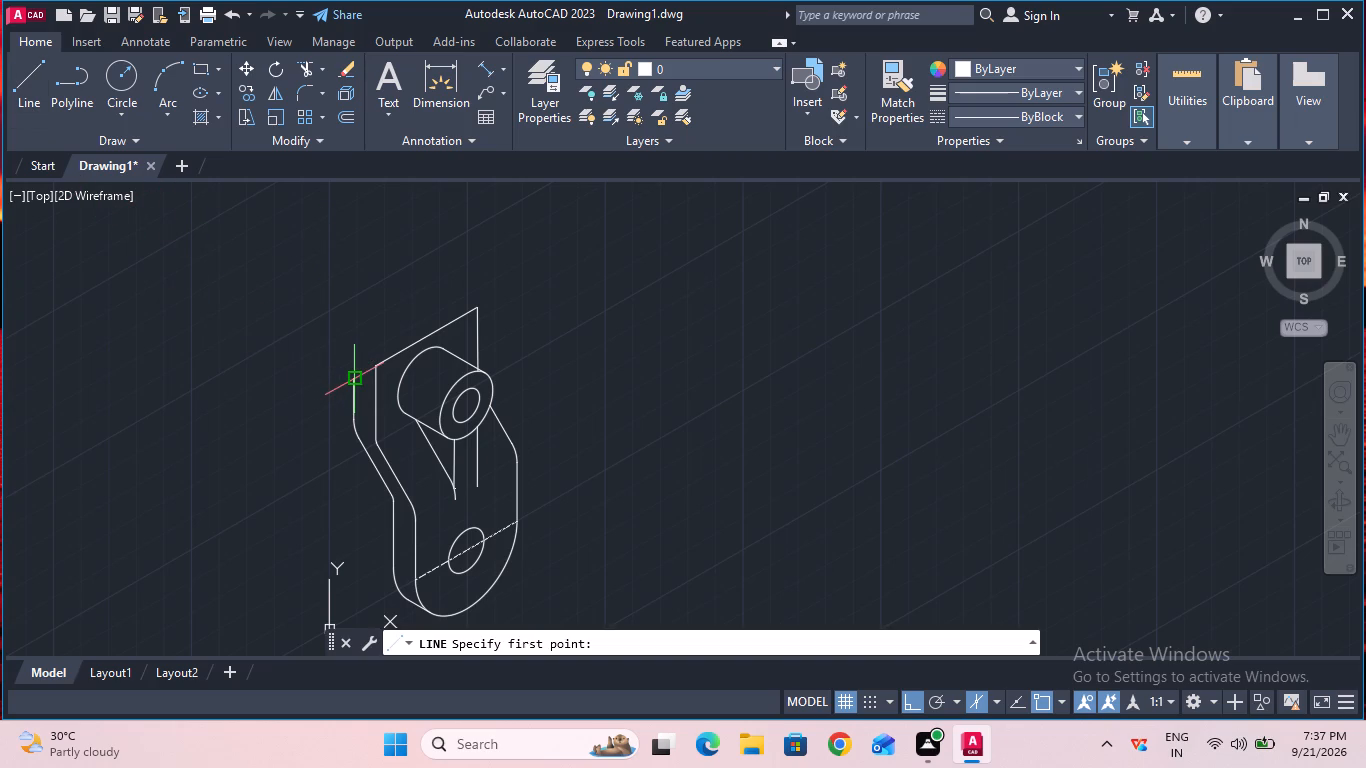
key(Escape)
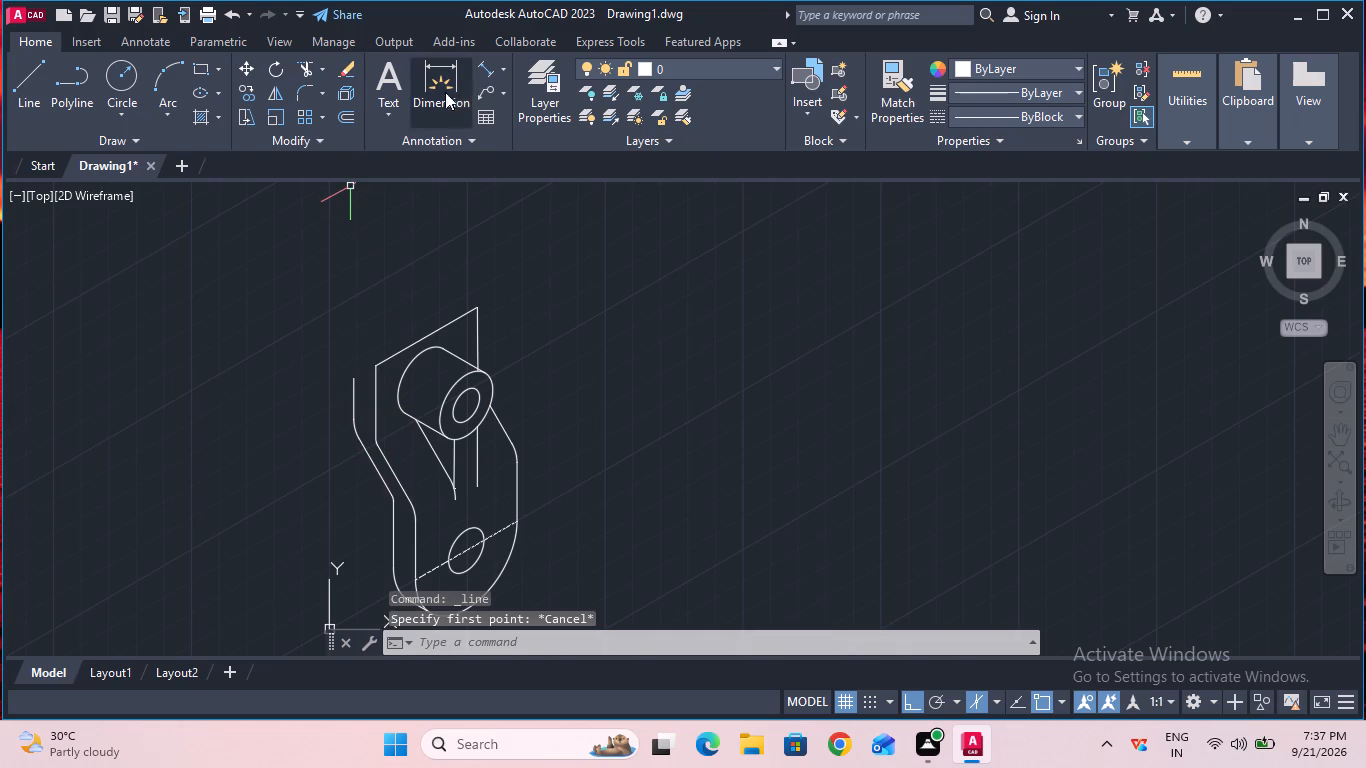
Measure the aligned distance from the lower end of the web's upright line to the front left edge's lower bend.
click(486, 71)
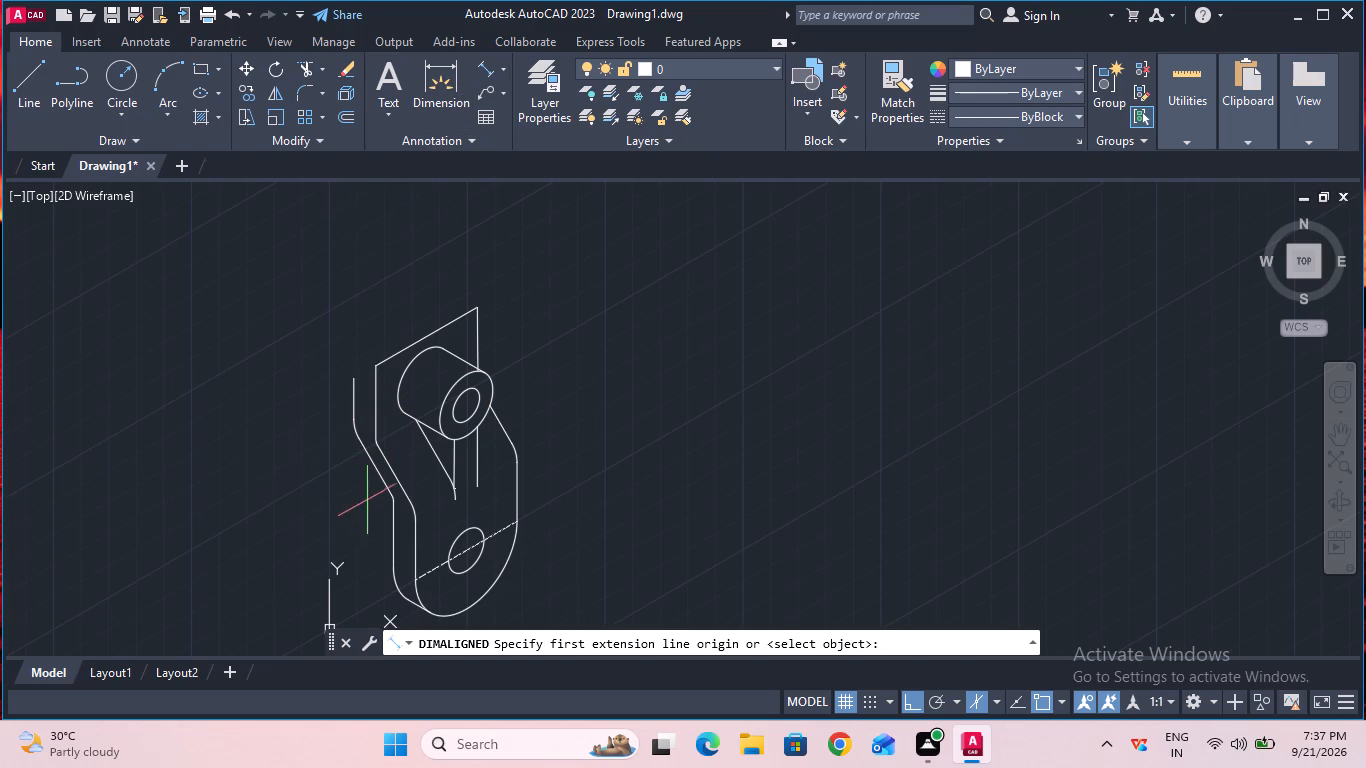
click(374, 469)
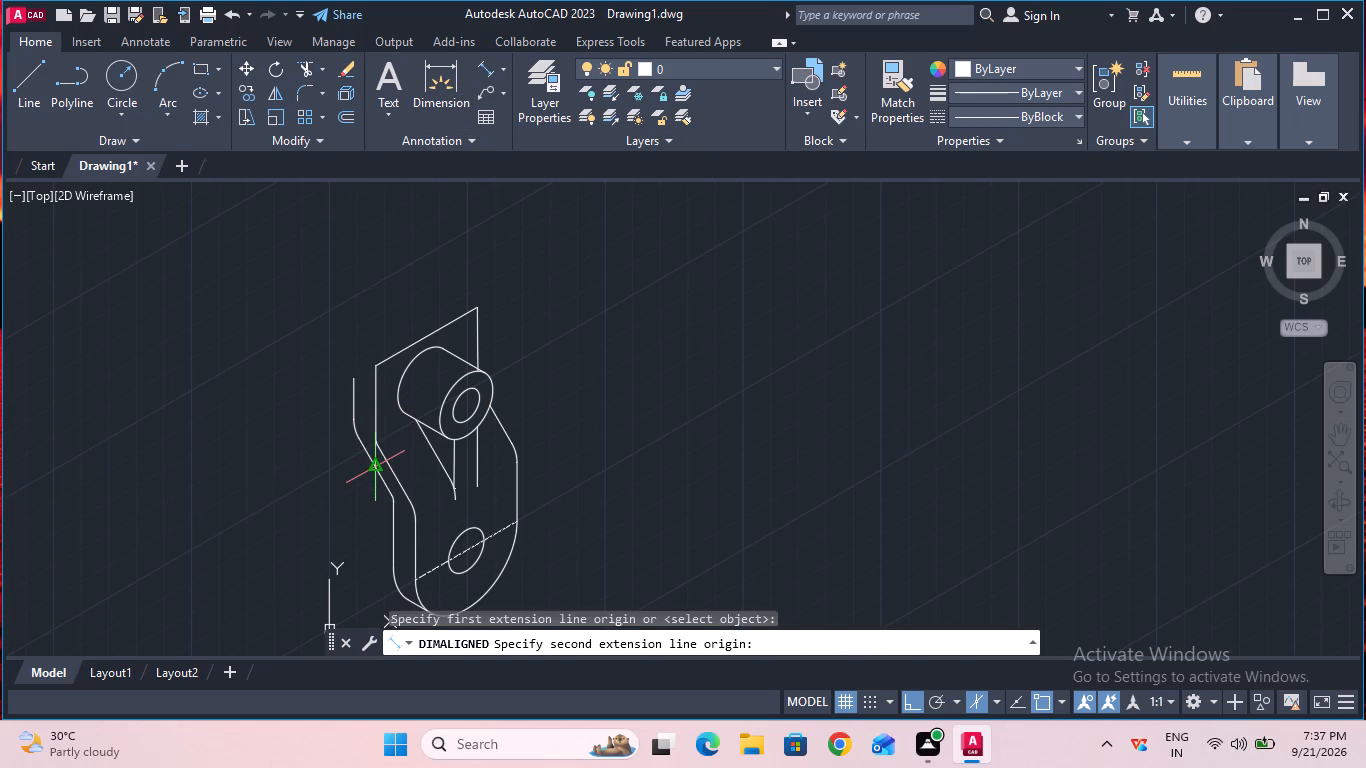
click(391, 470)
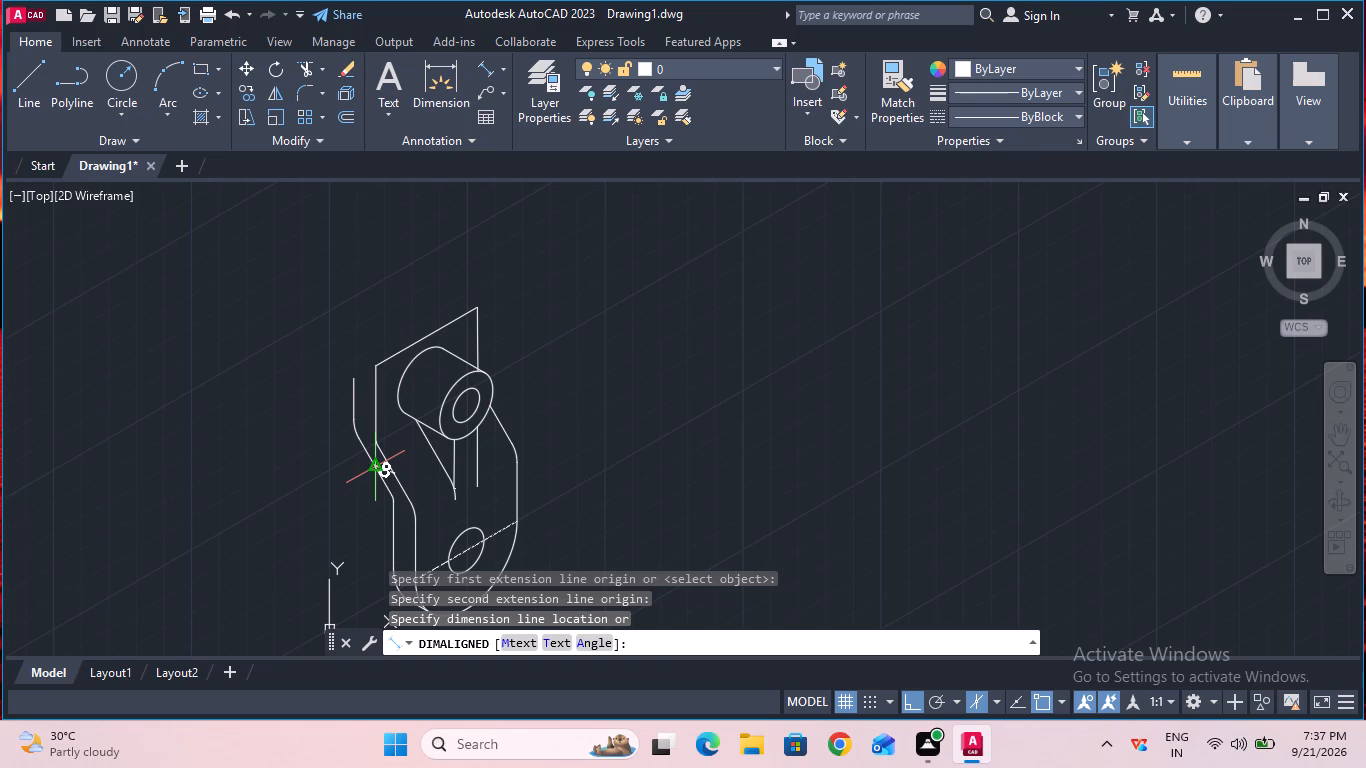
key(Escape)
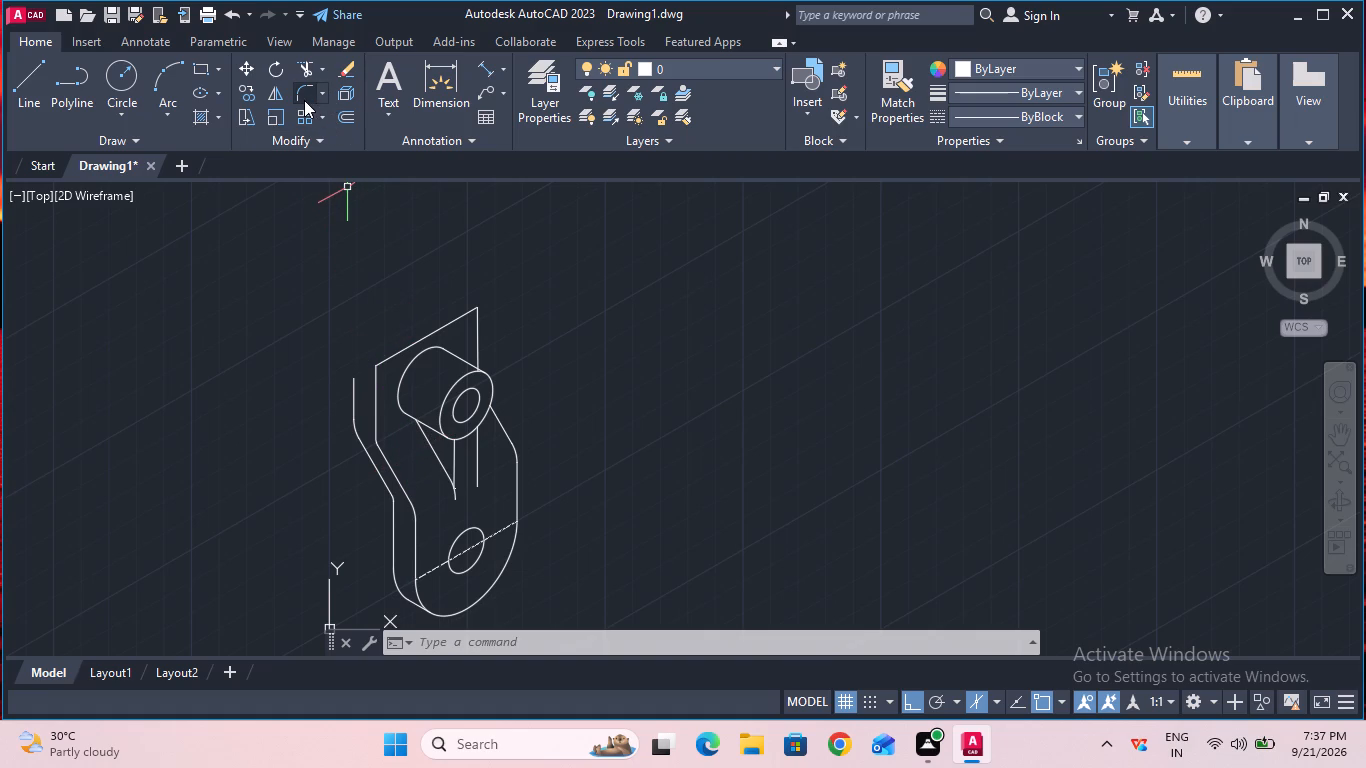
click(483, 67)
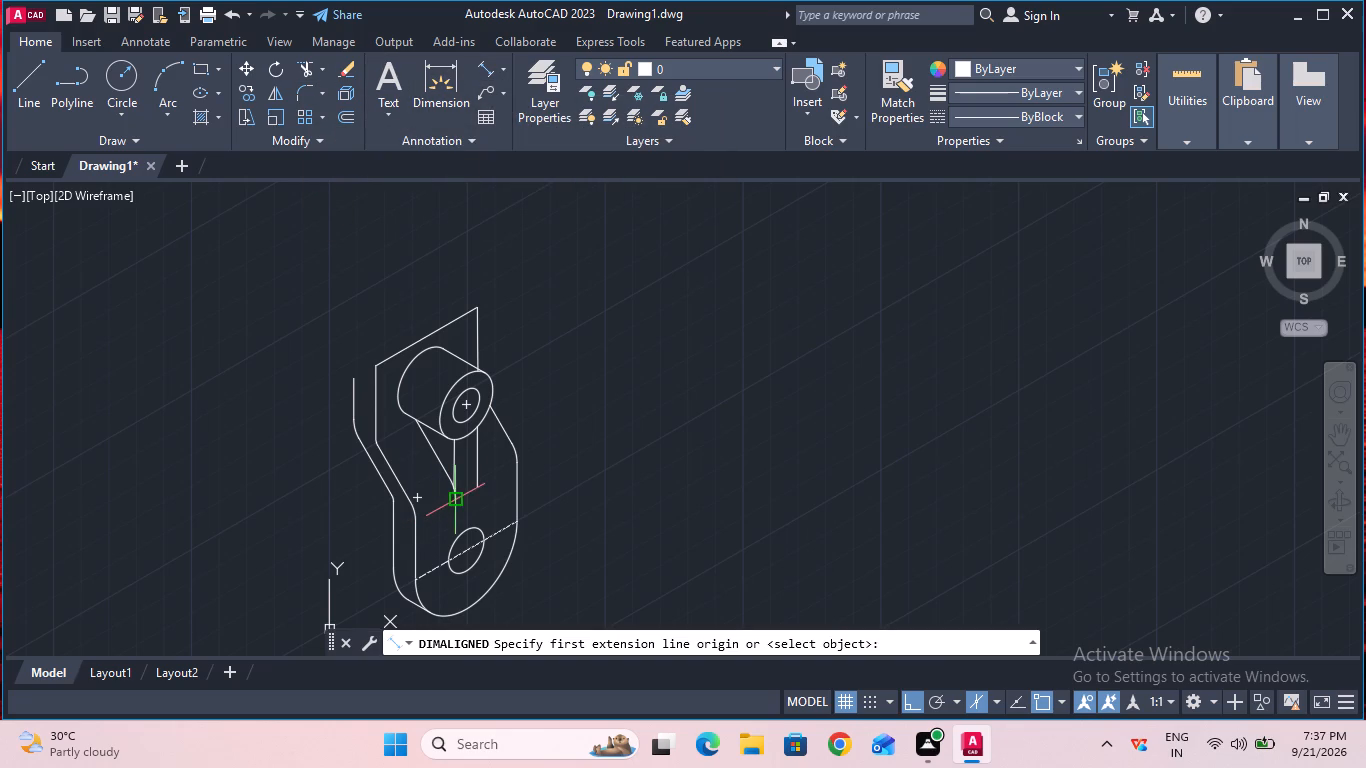
click(452, 502)
click(416, 523)
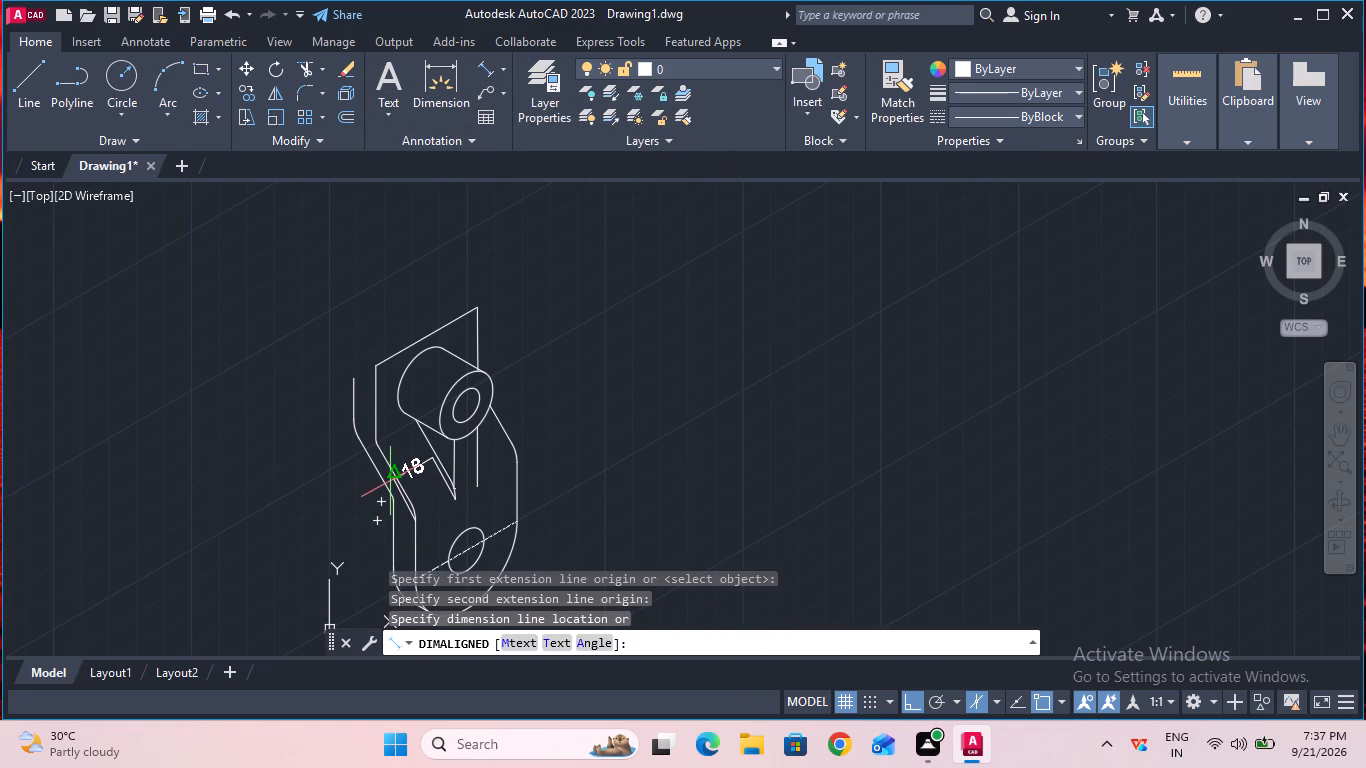
key(Escape)
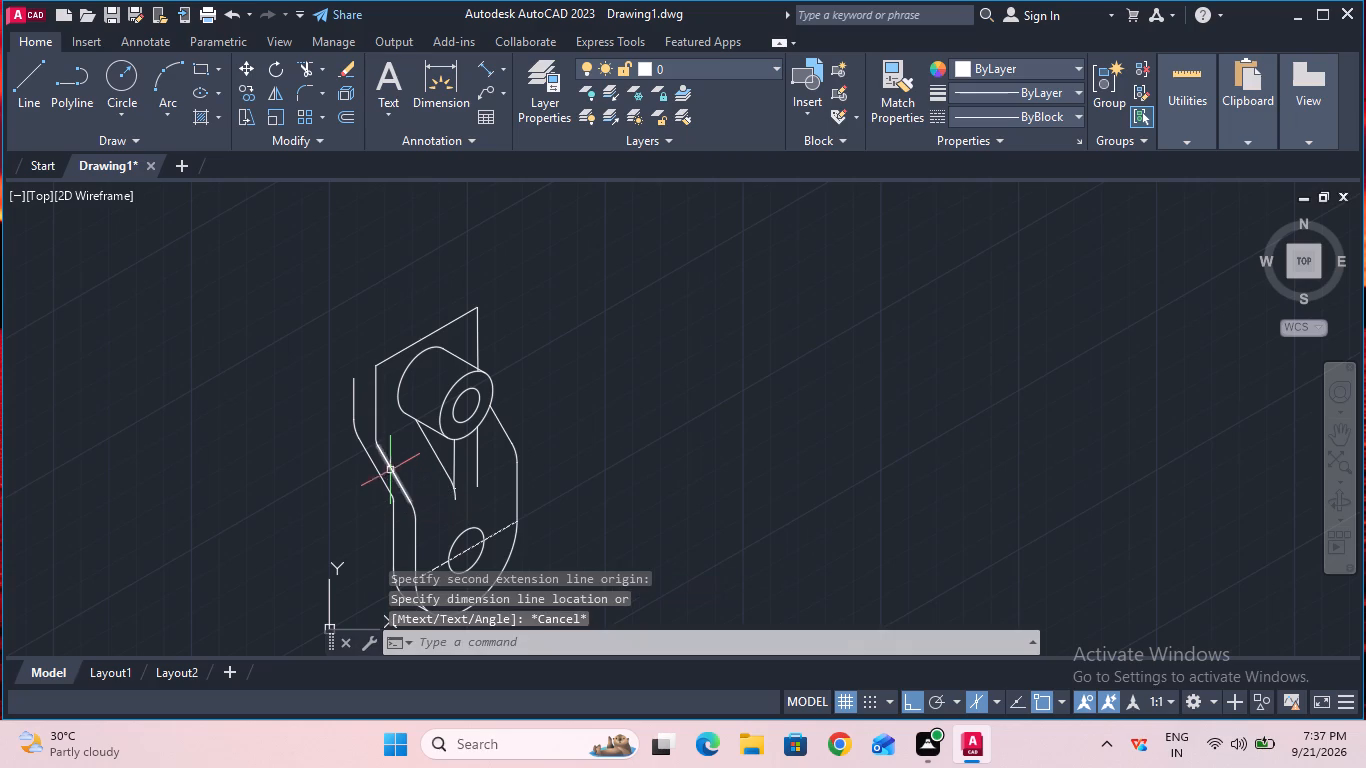
Copy the slanted web line below the boss 18 mm toward the left arm along the 30° axis, and again 18 mm straight down.
click(253, 100)
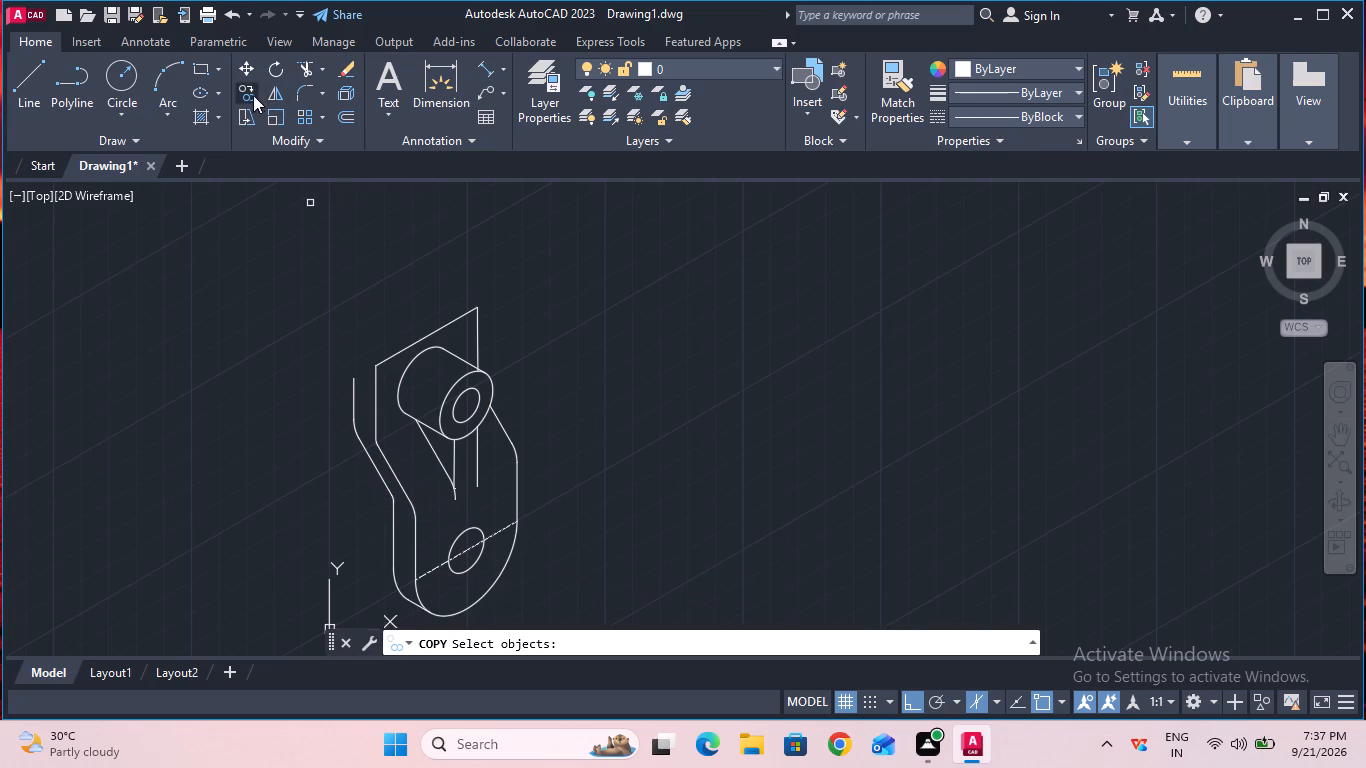
click(435, 453)
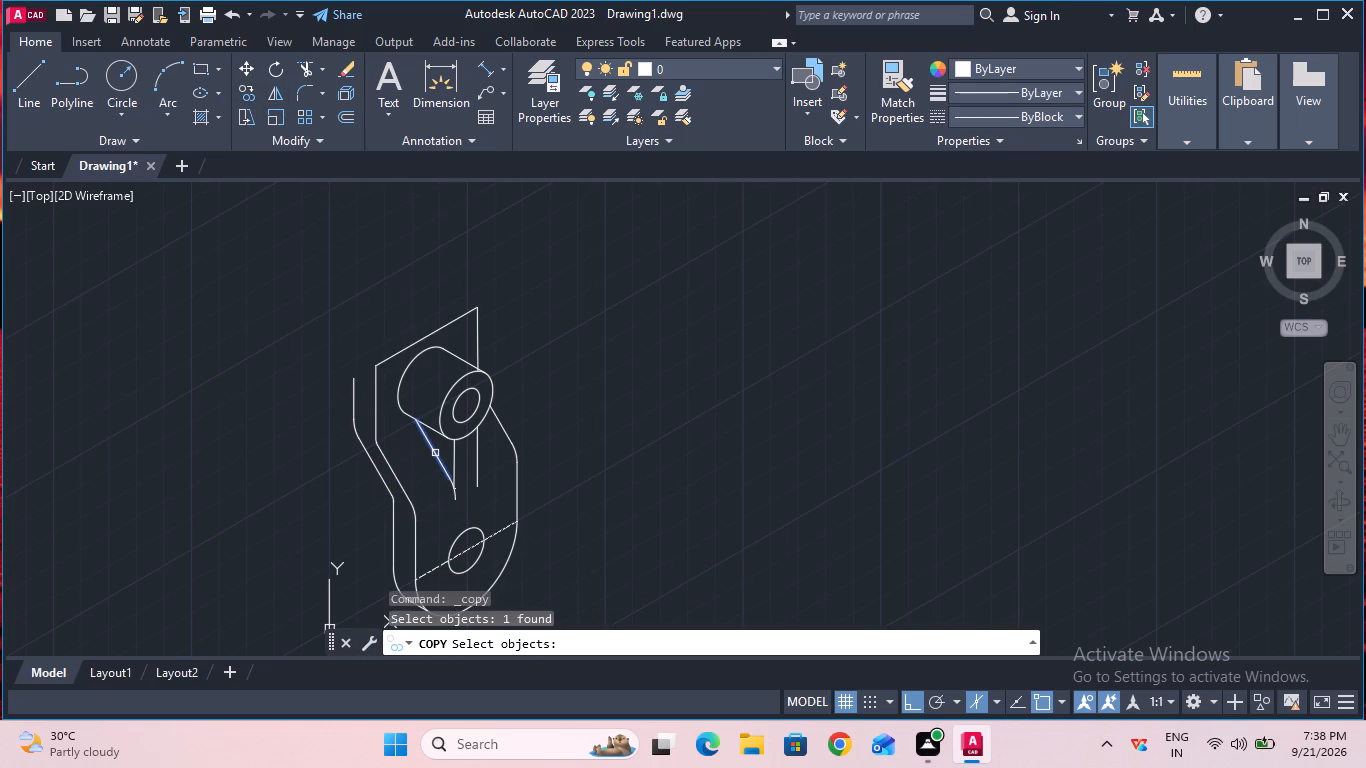
key(Return)
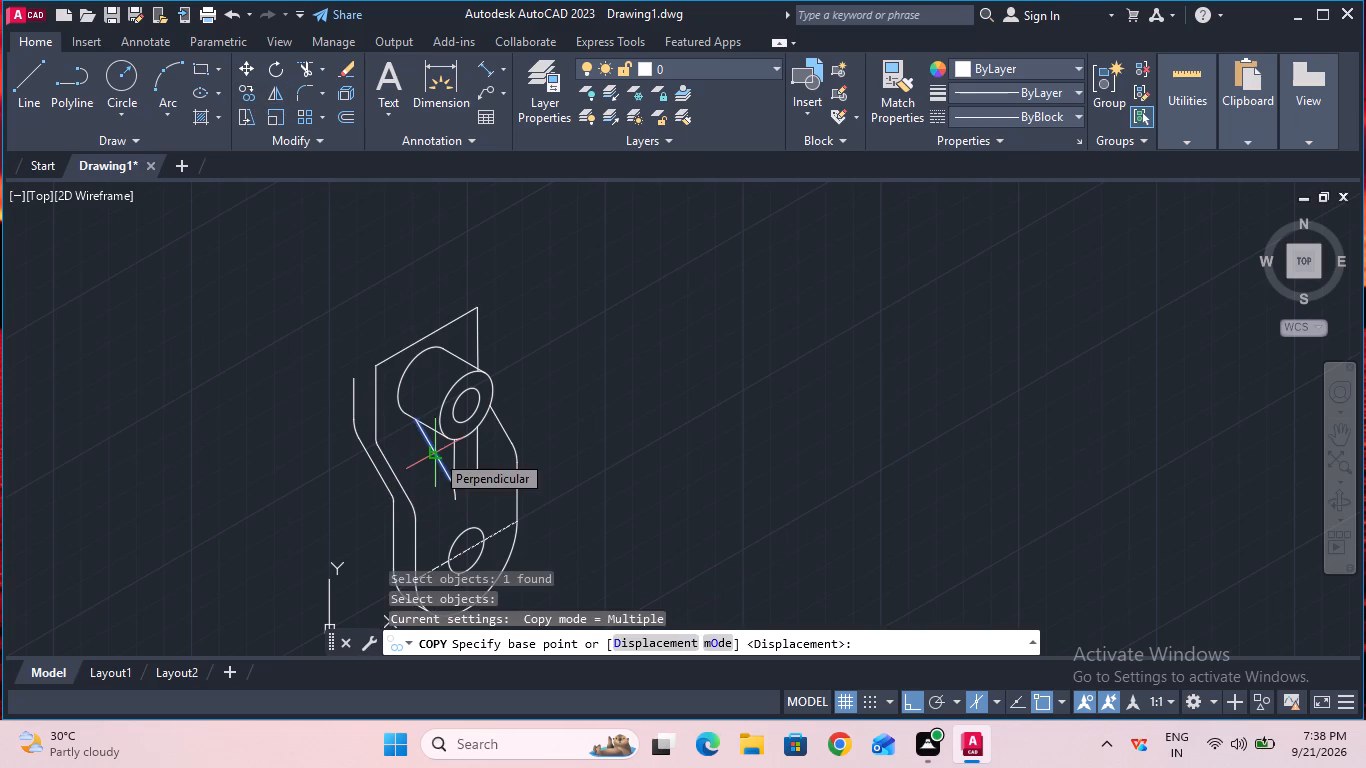
click(435, 453)
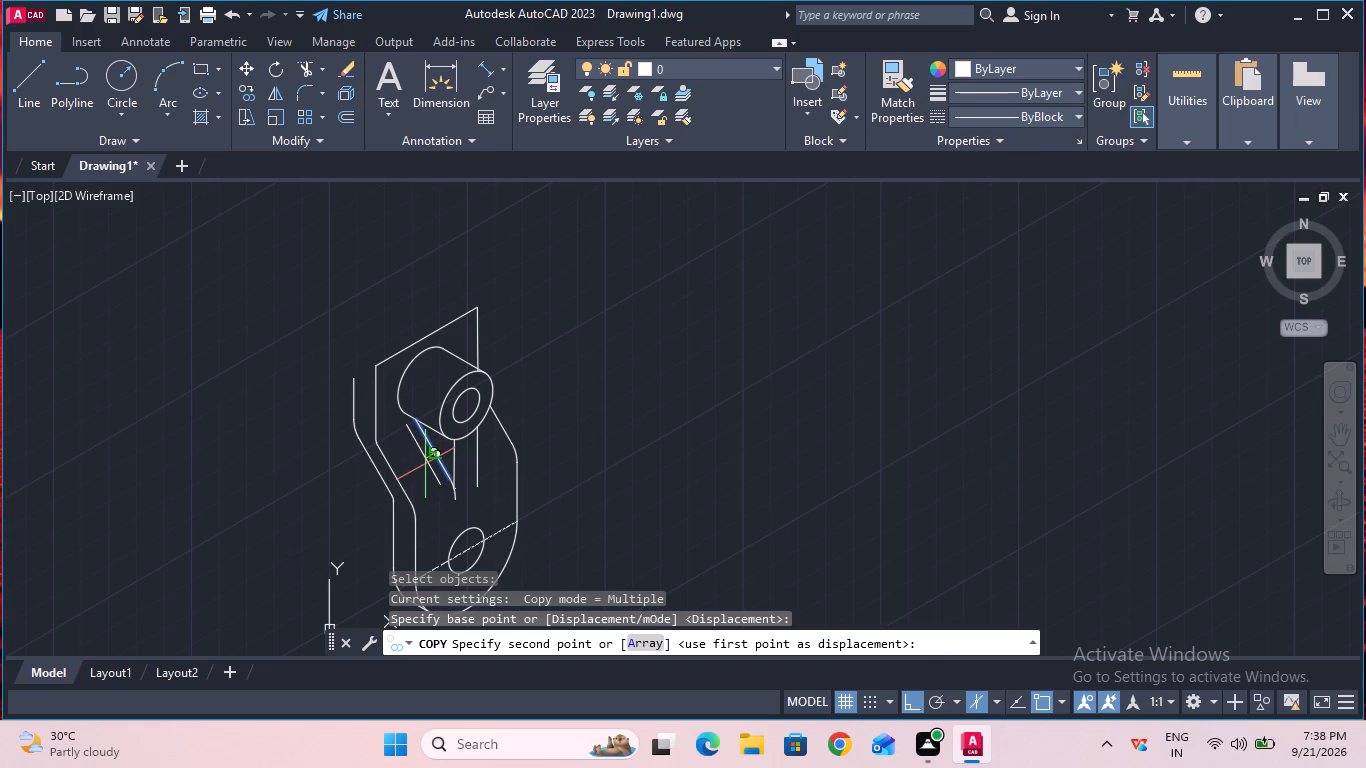
key(1)
key(8)
key(Return)
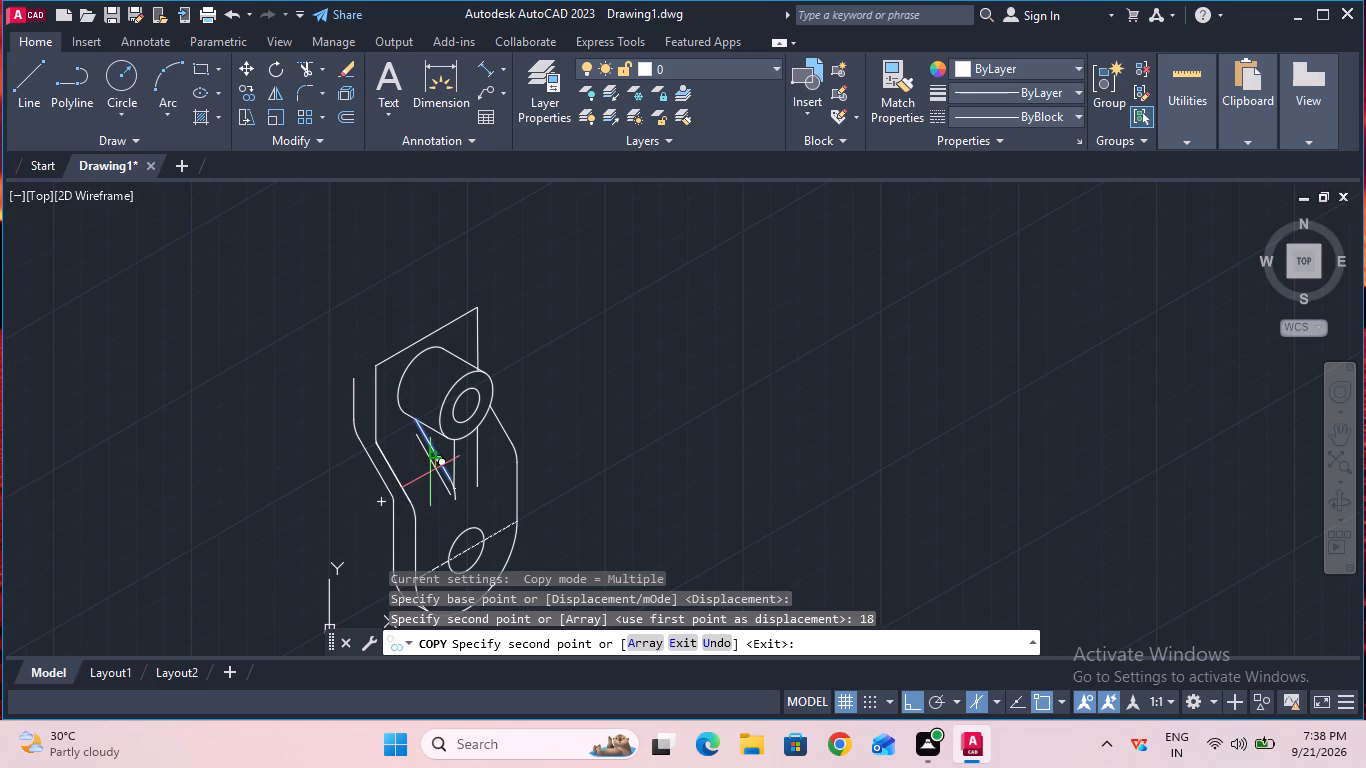
text(18)
key(Return)
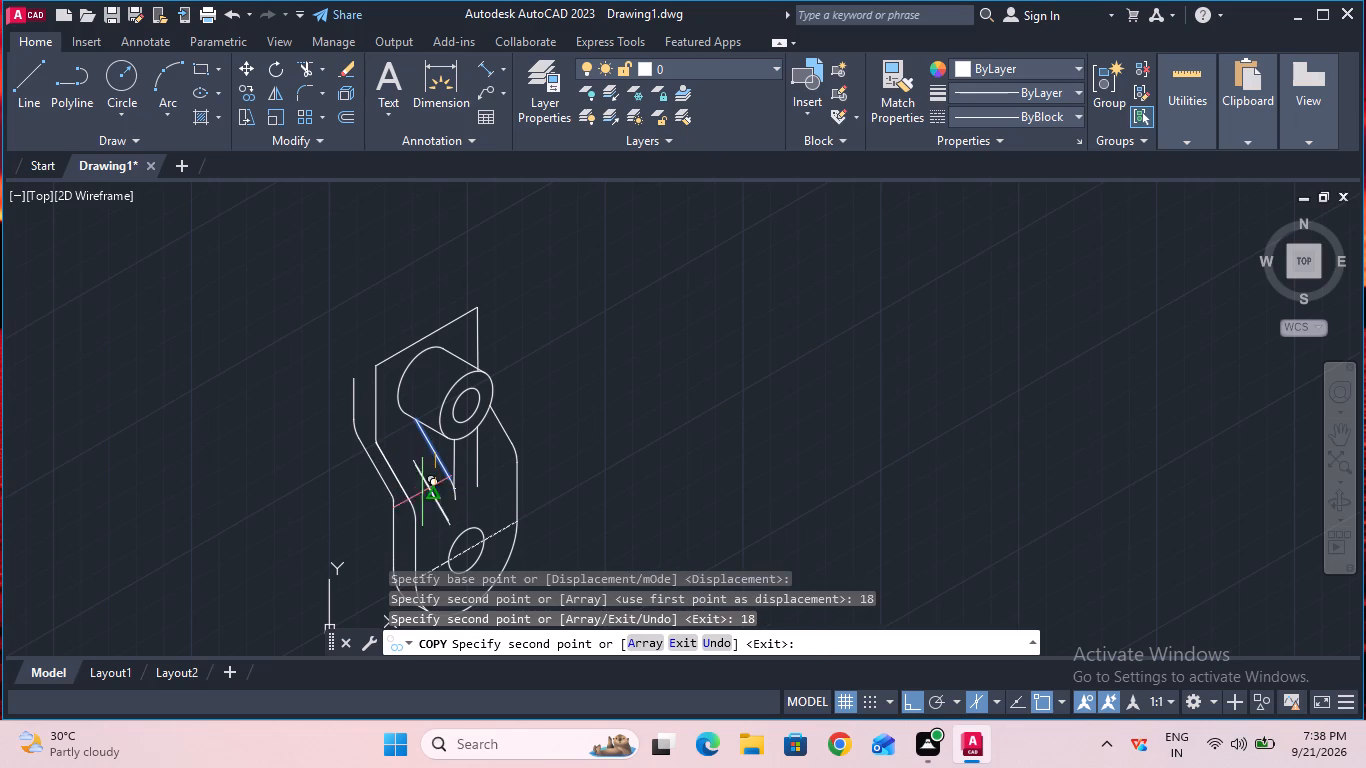
key(Escape)
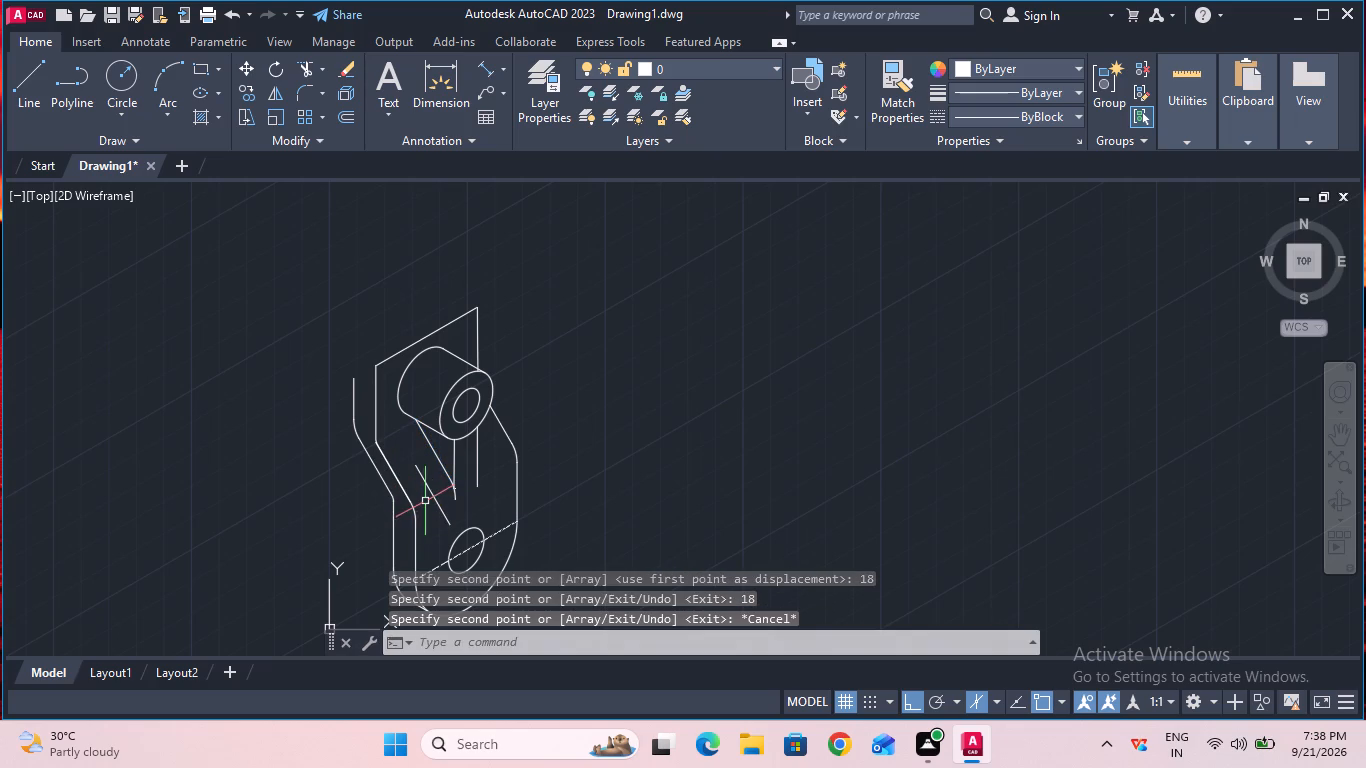
Delete the slanted line copy between the web and the left arm.
click(433, 499)
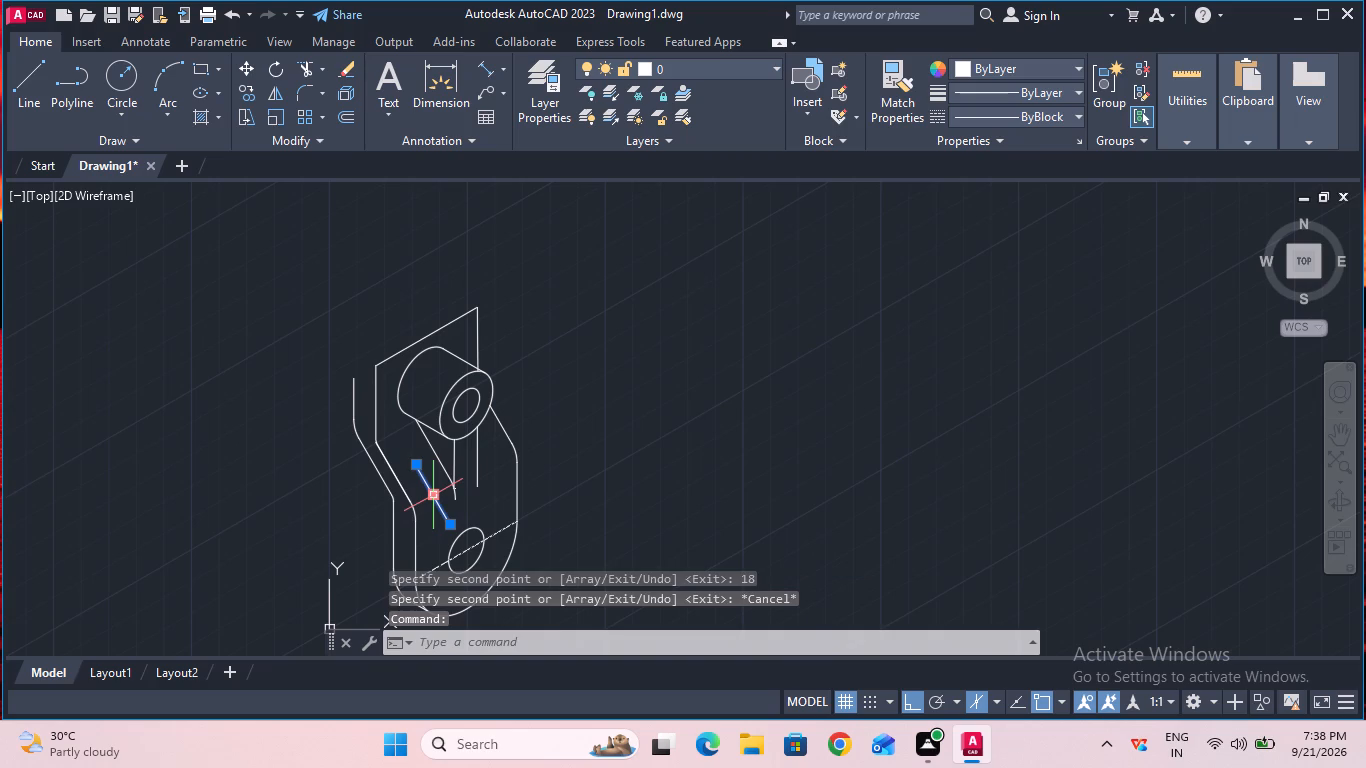
key(Delete)
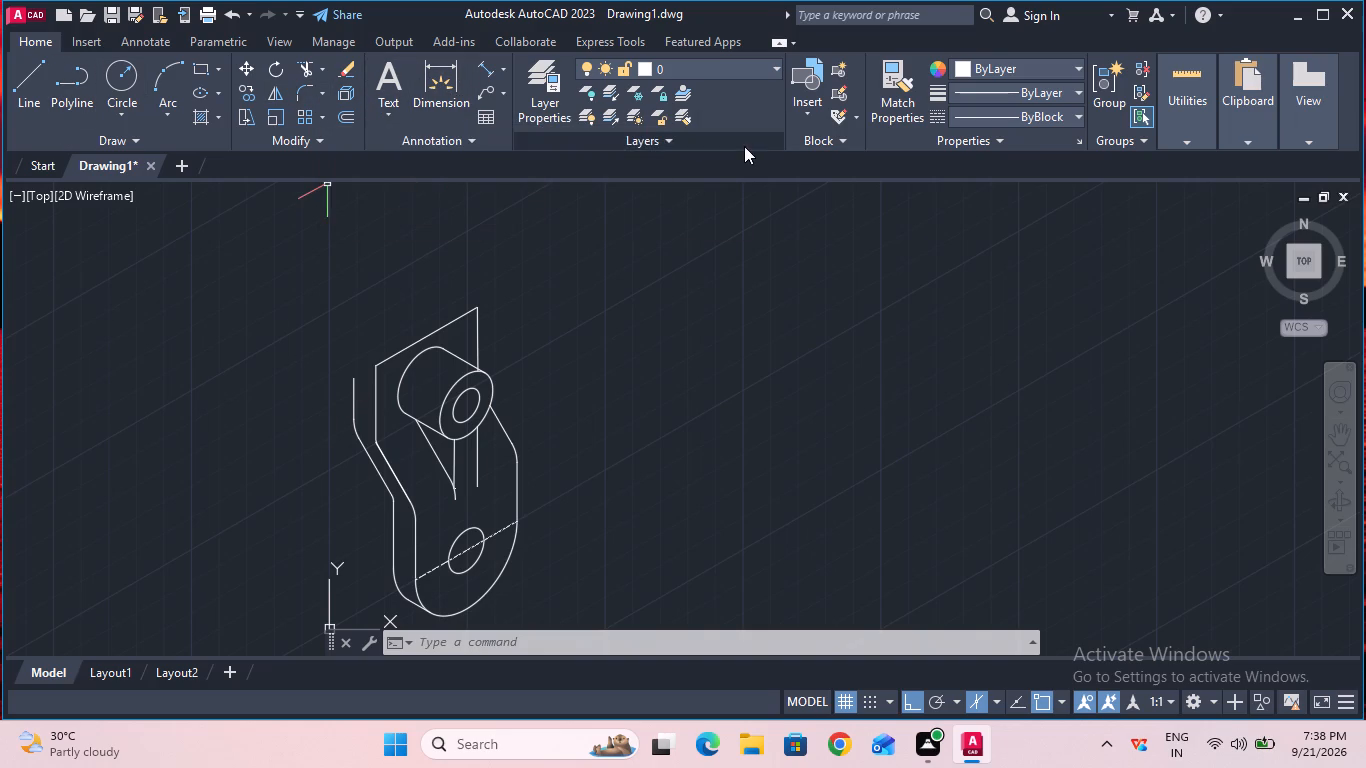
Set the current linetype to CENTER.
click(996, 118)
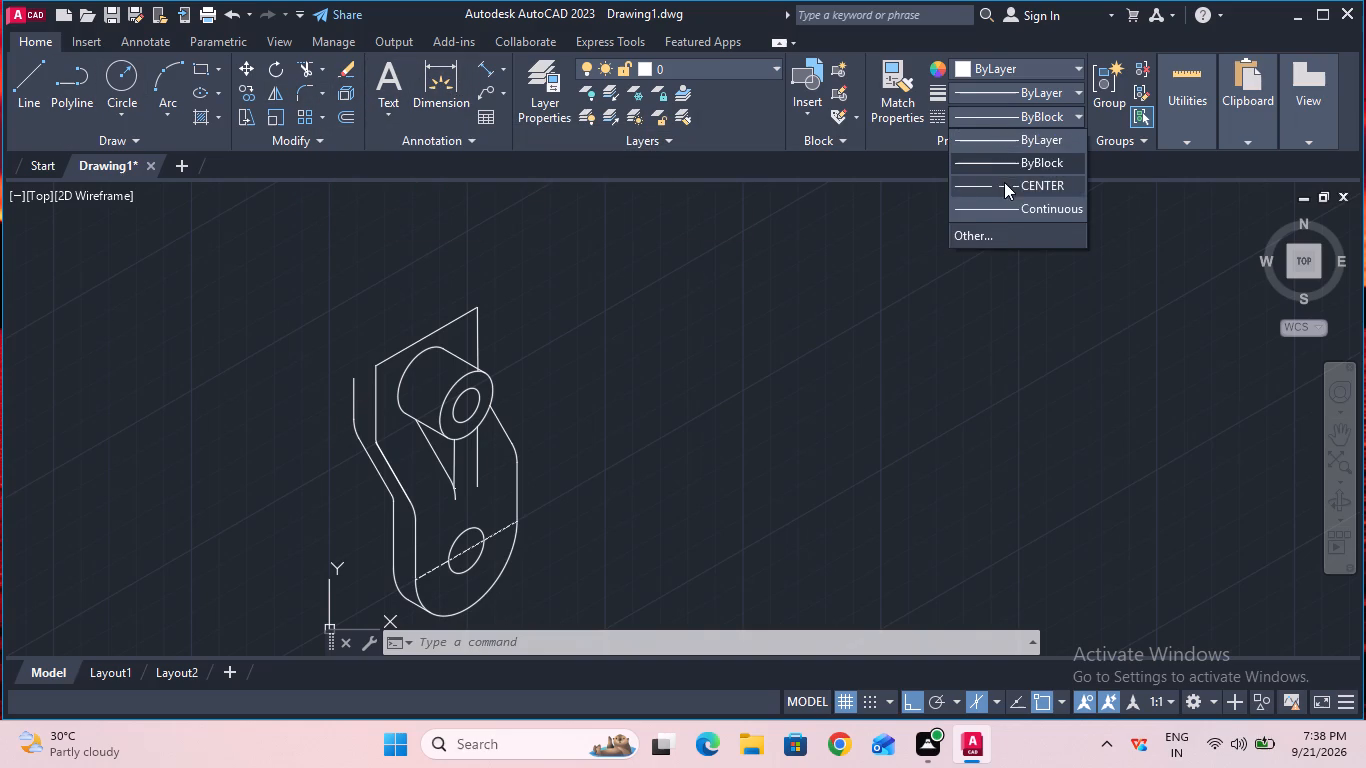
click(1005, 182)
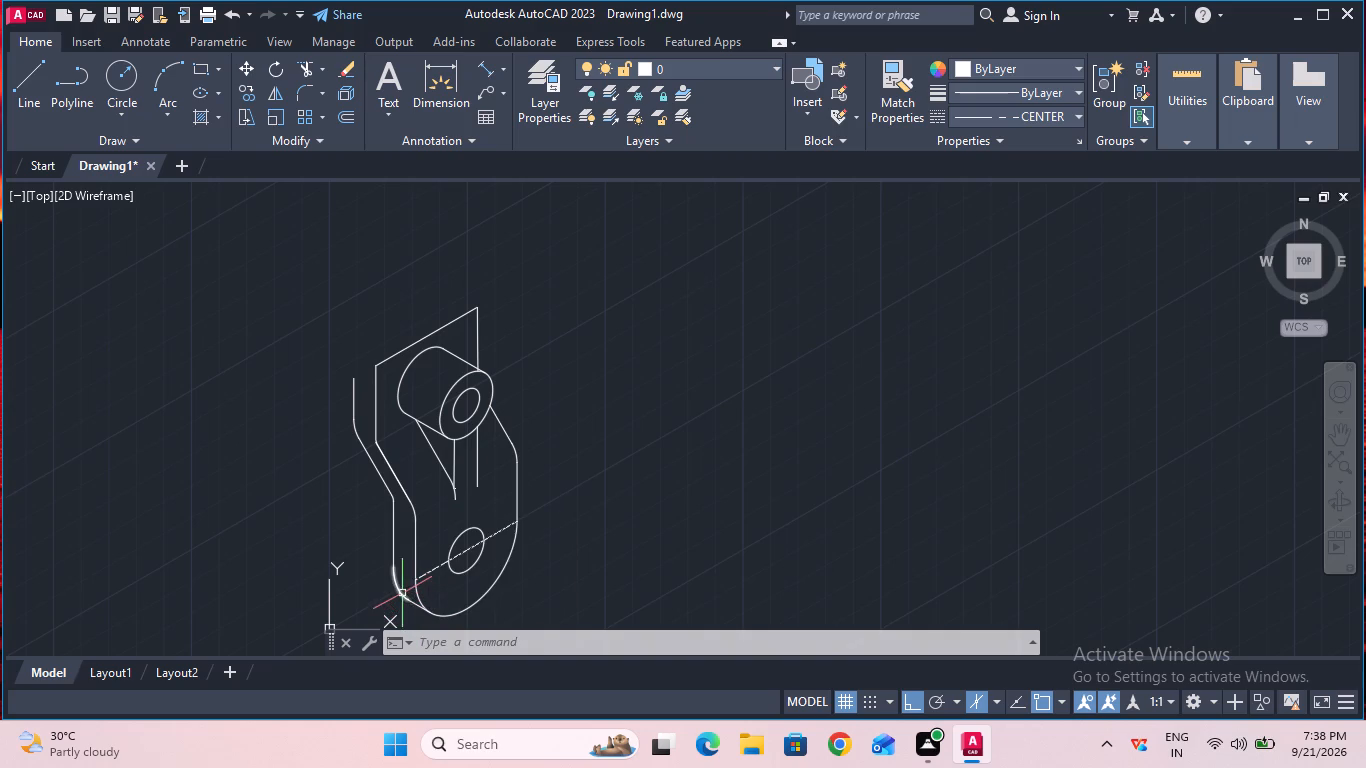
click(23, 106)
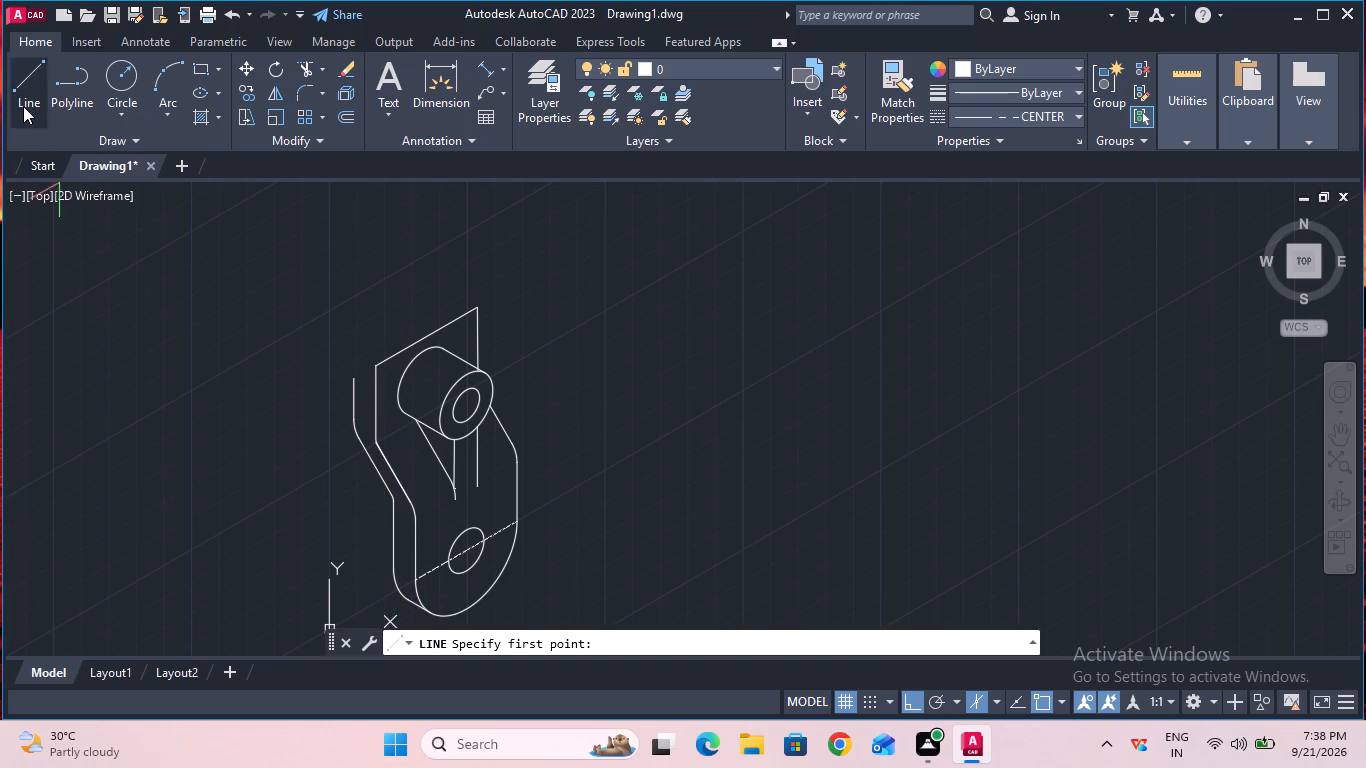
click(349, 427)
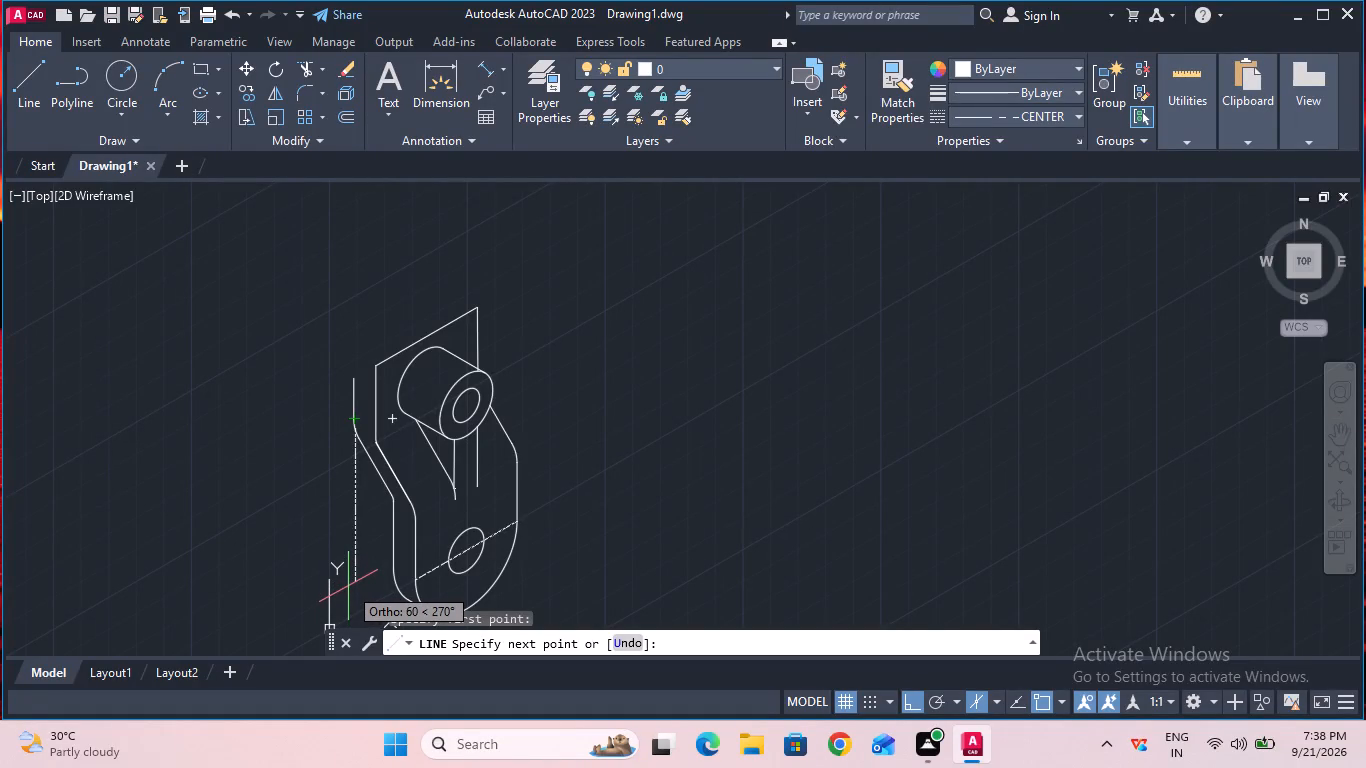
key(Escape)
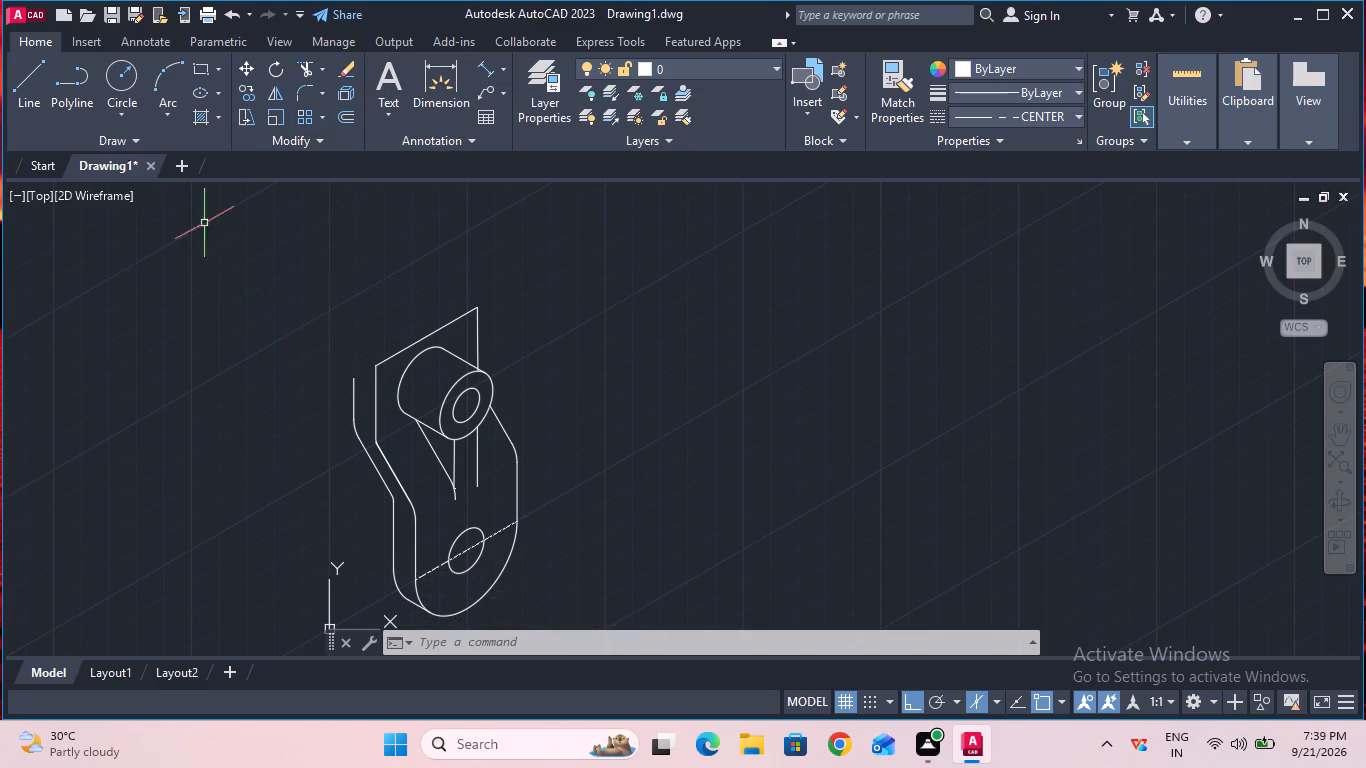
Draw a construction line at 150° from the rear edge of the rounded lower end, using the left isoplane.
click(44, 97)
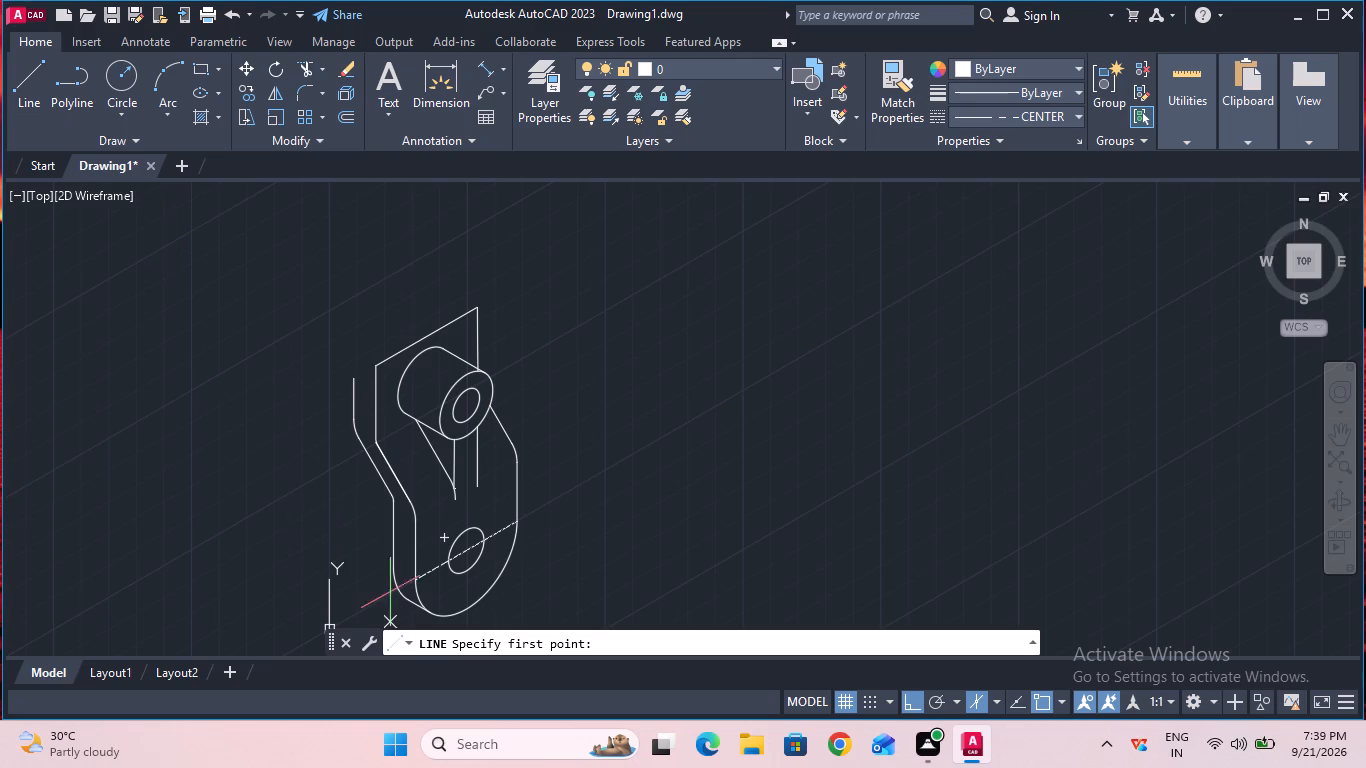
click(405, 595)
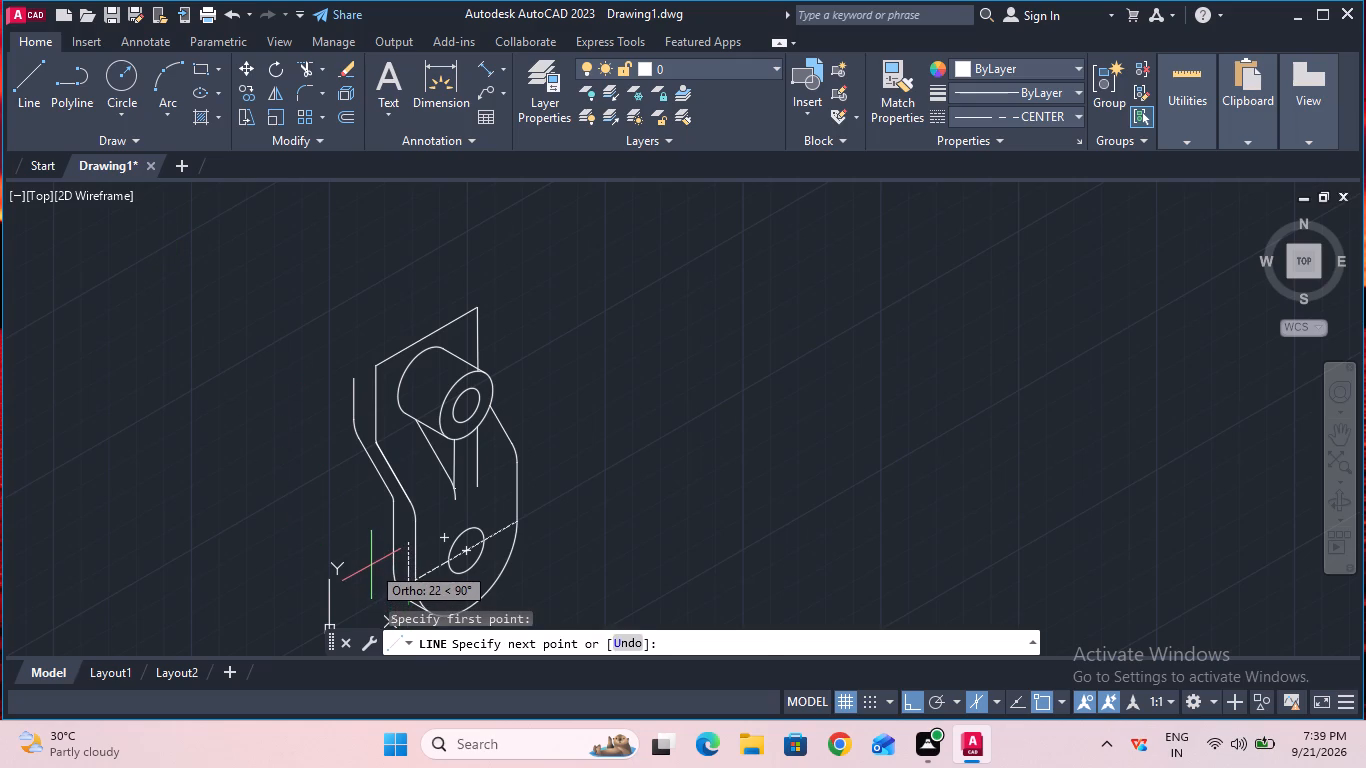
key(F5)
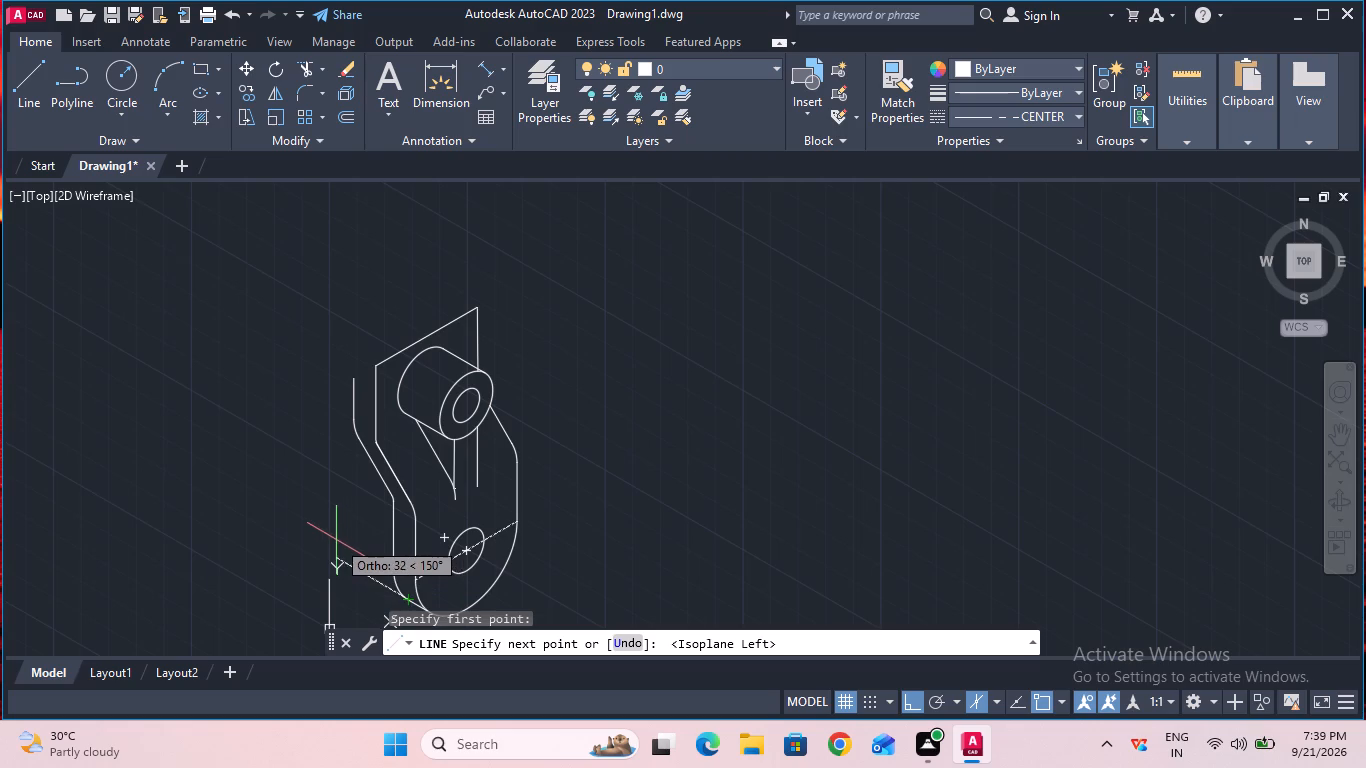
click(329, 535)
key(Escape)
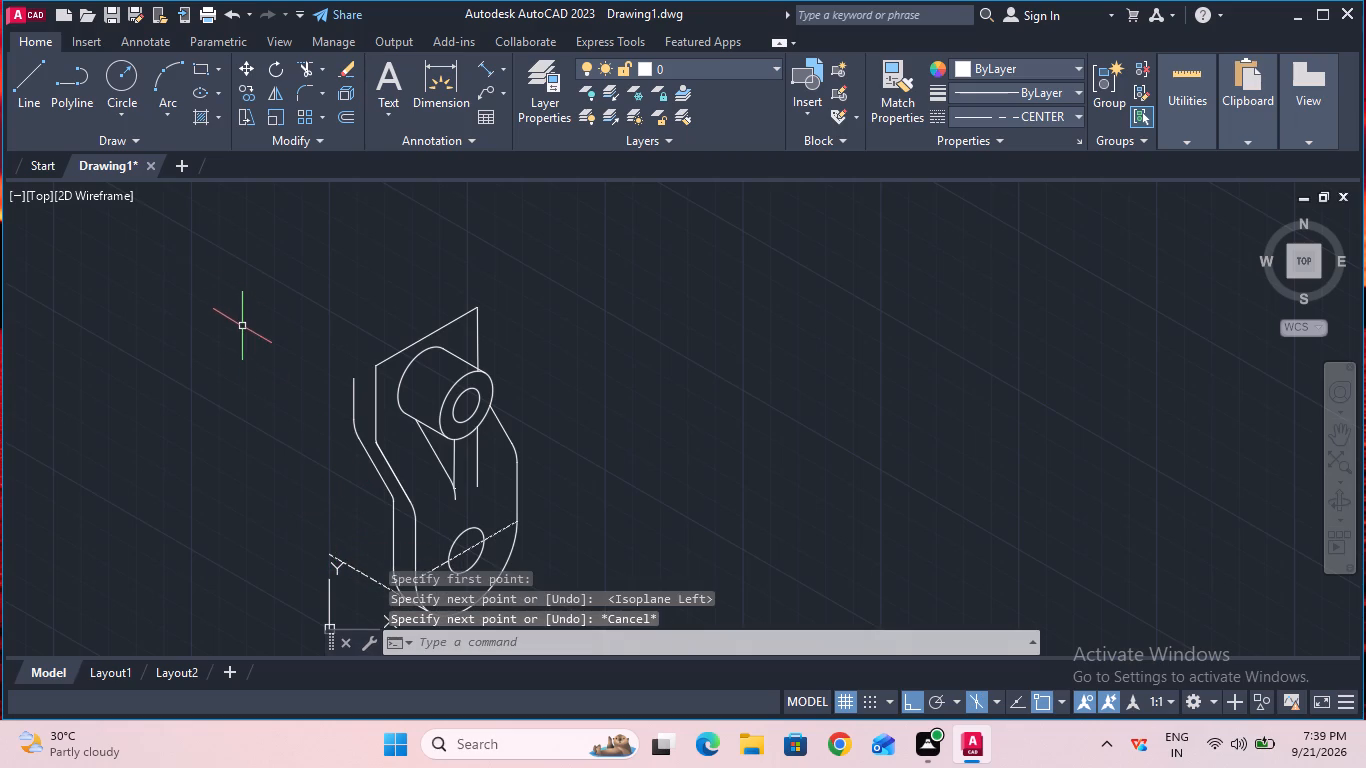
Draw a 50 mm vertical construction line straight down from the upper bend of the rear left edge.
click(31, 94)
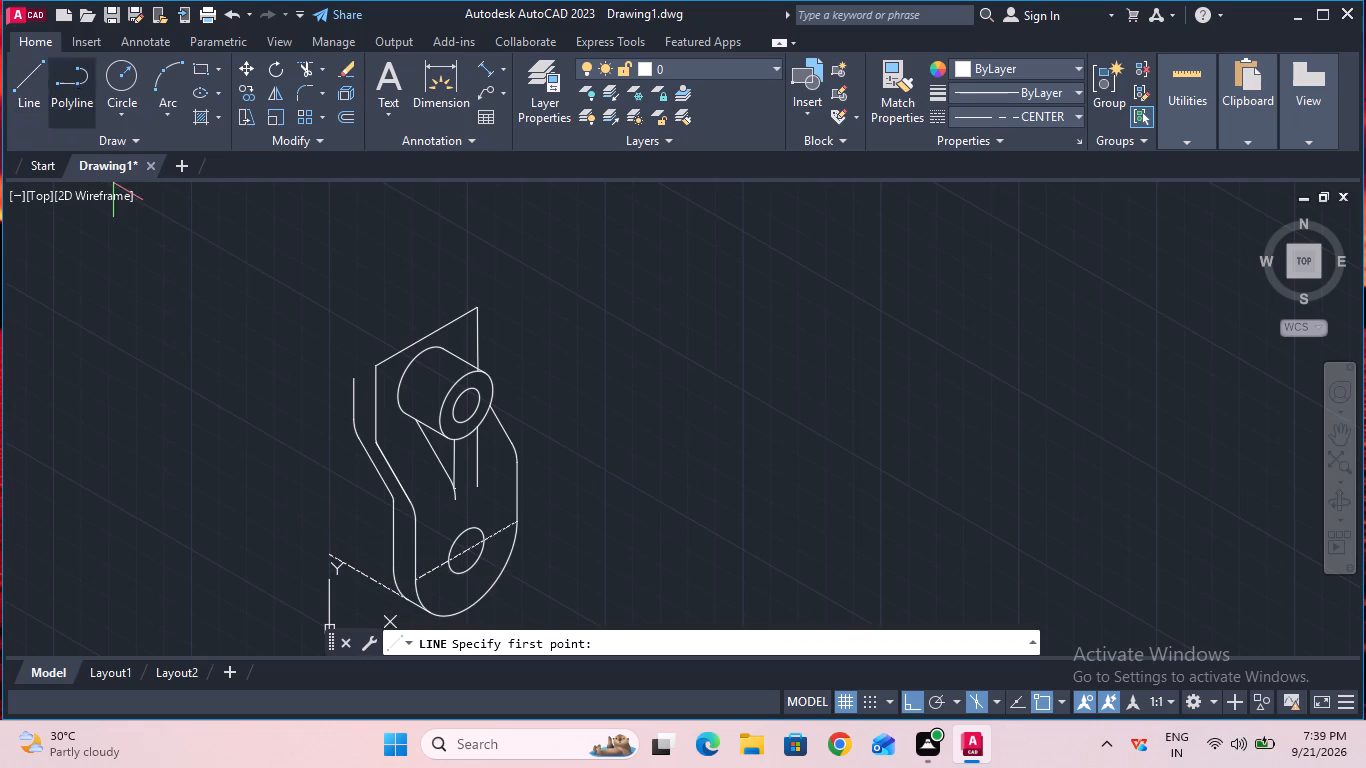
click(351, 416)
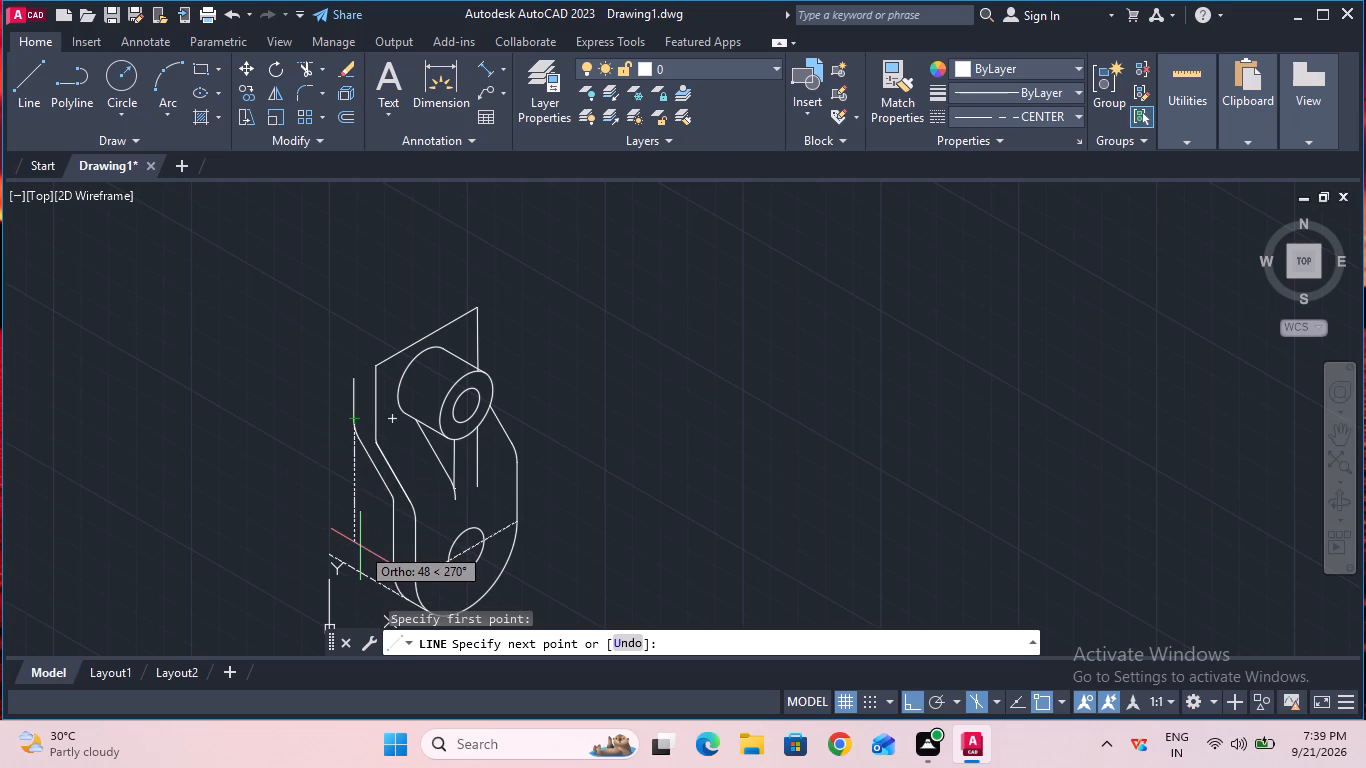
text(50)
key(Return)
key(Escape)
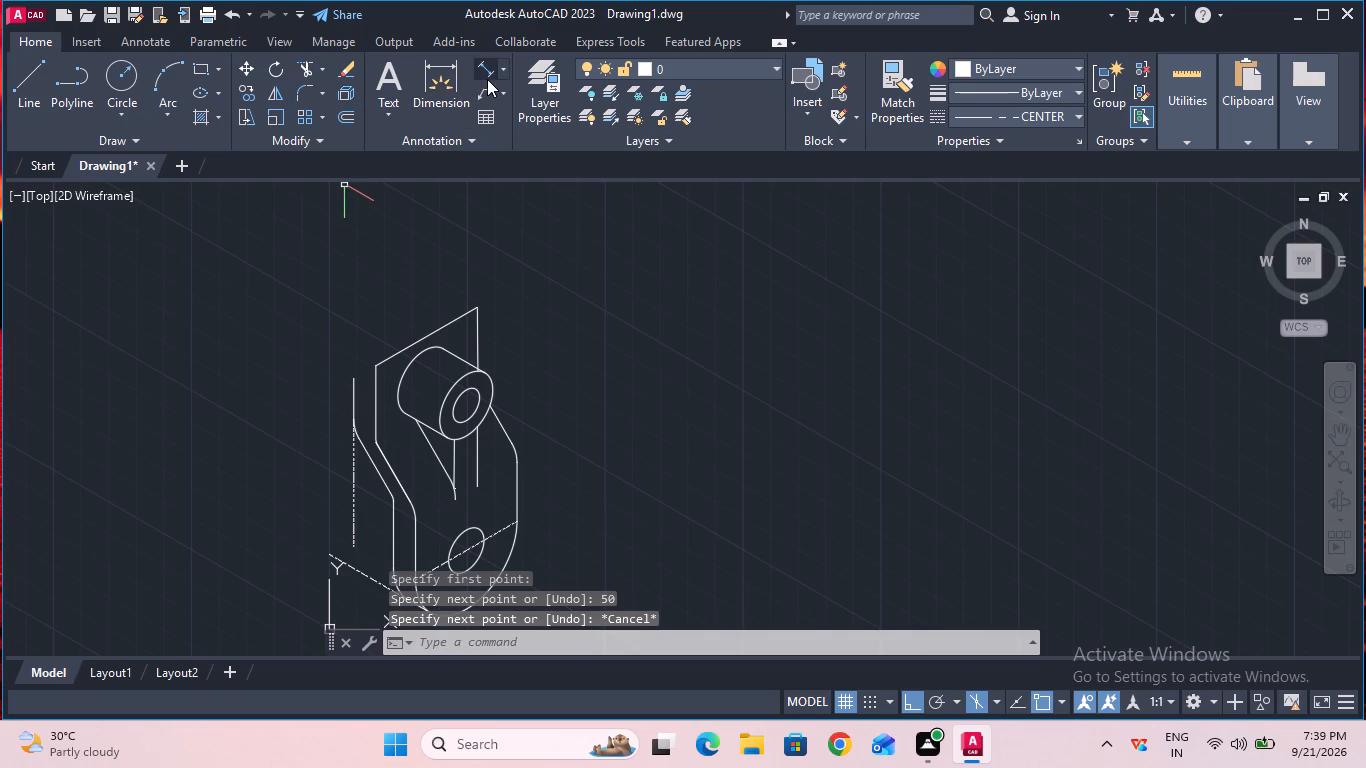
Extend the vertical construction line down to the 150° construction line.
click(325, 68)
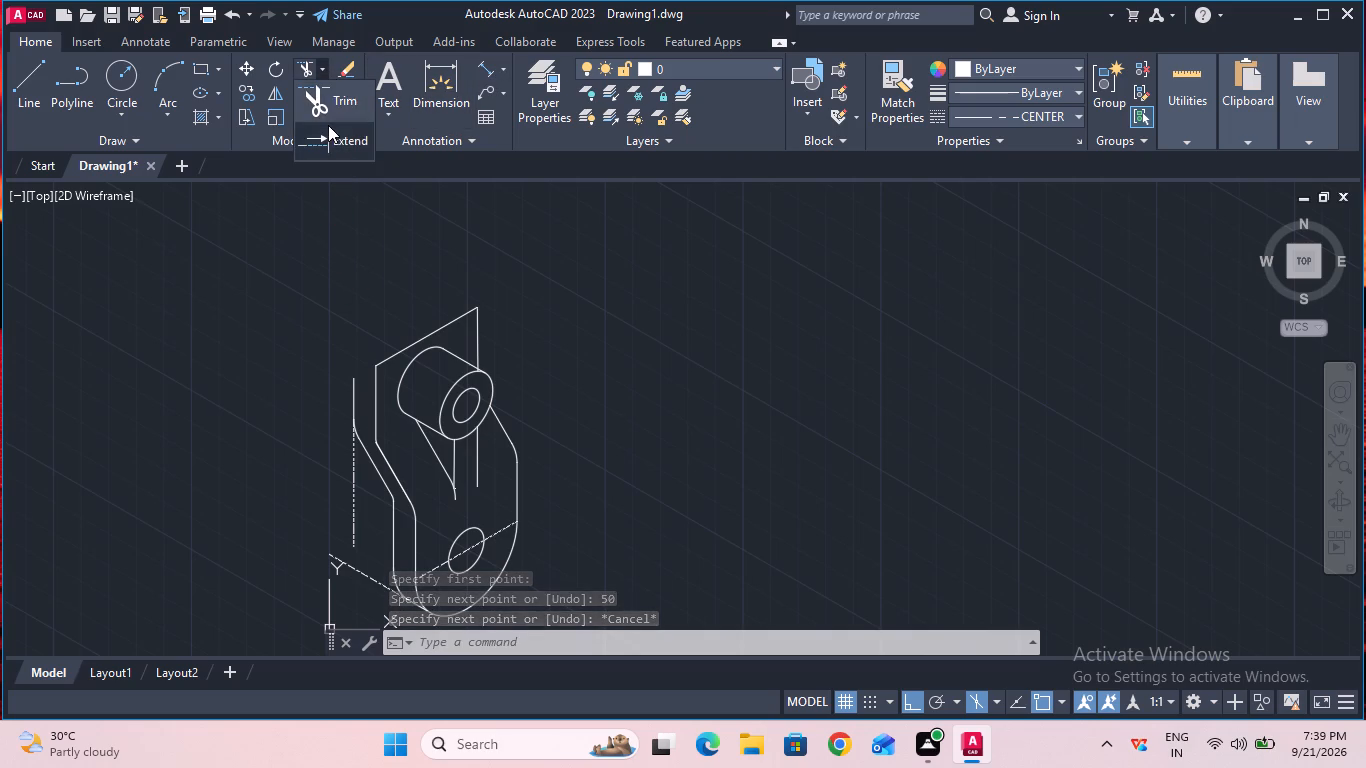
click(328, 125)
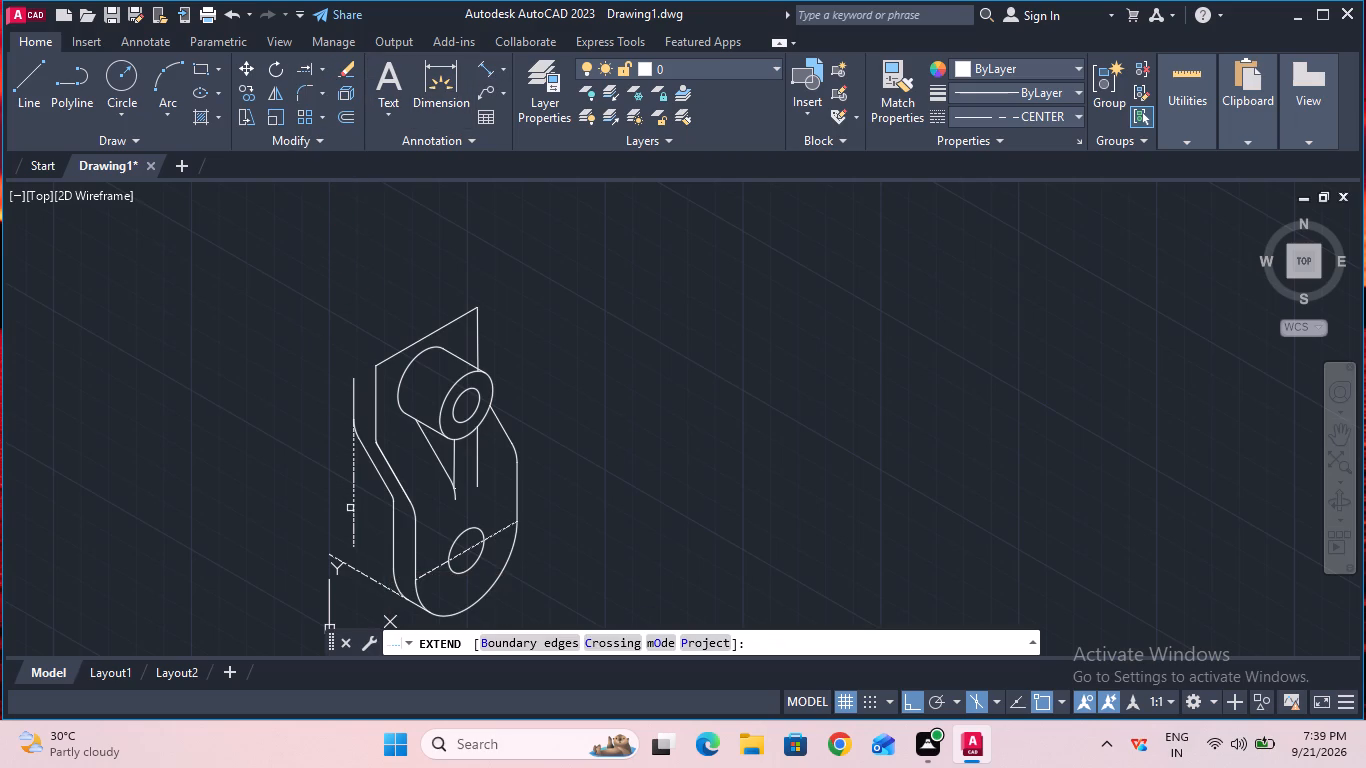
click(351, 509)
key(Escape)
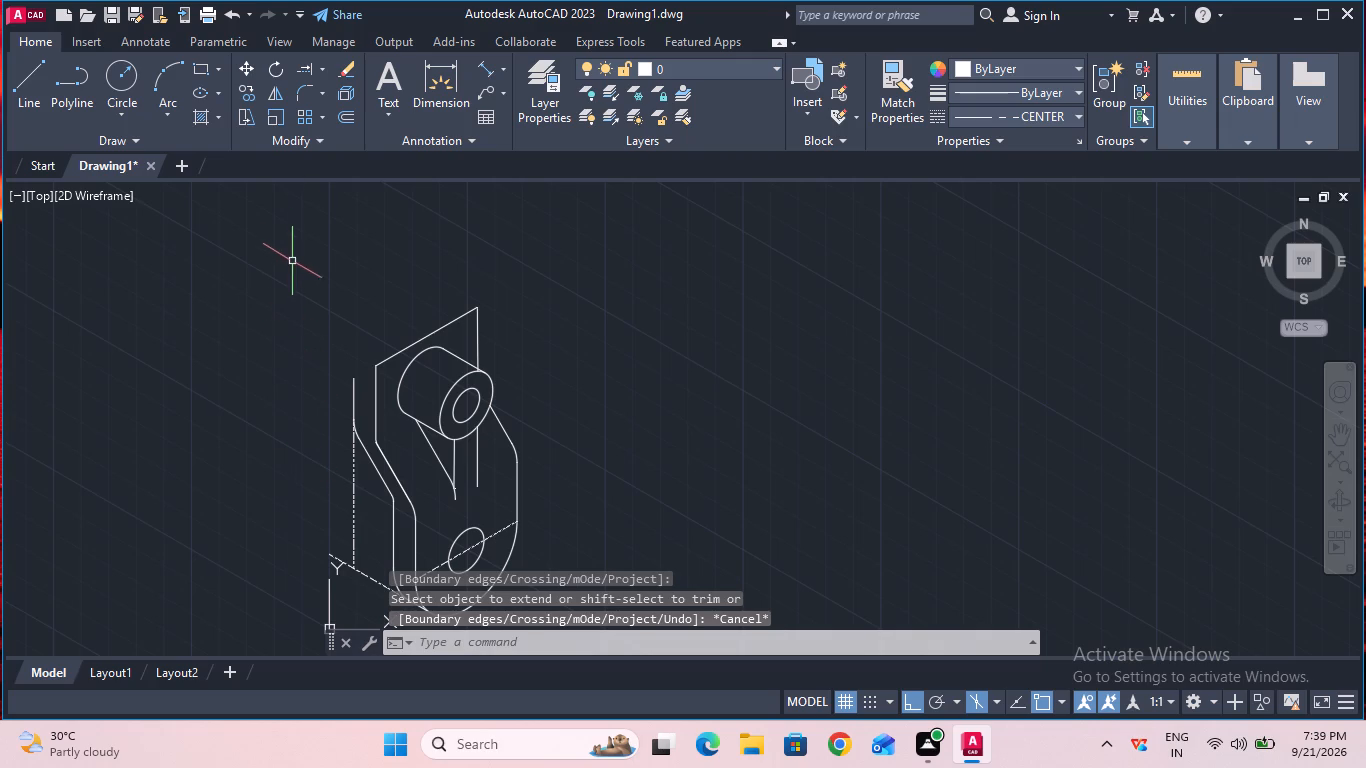
Measure the aligned distance from the top of the rear left upright line to the intersection of the two construction lines.
click(487, 71)
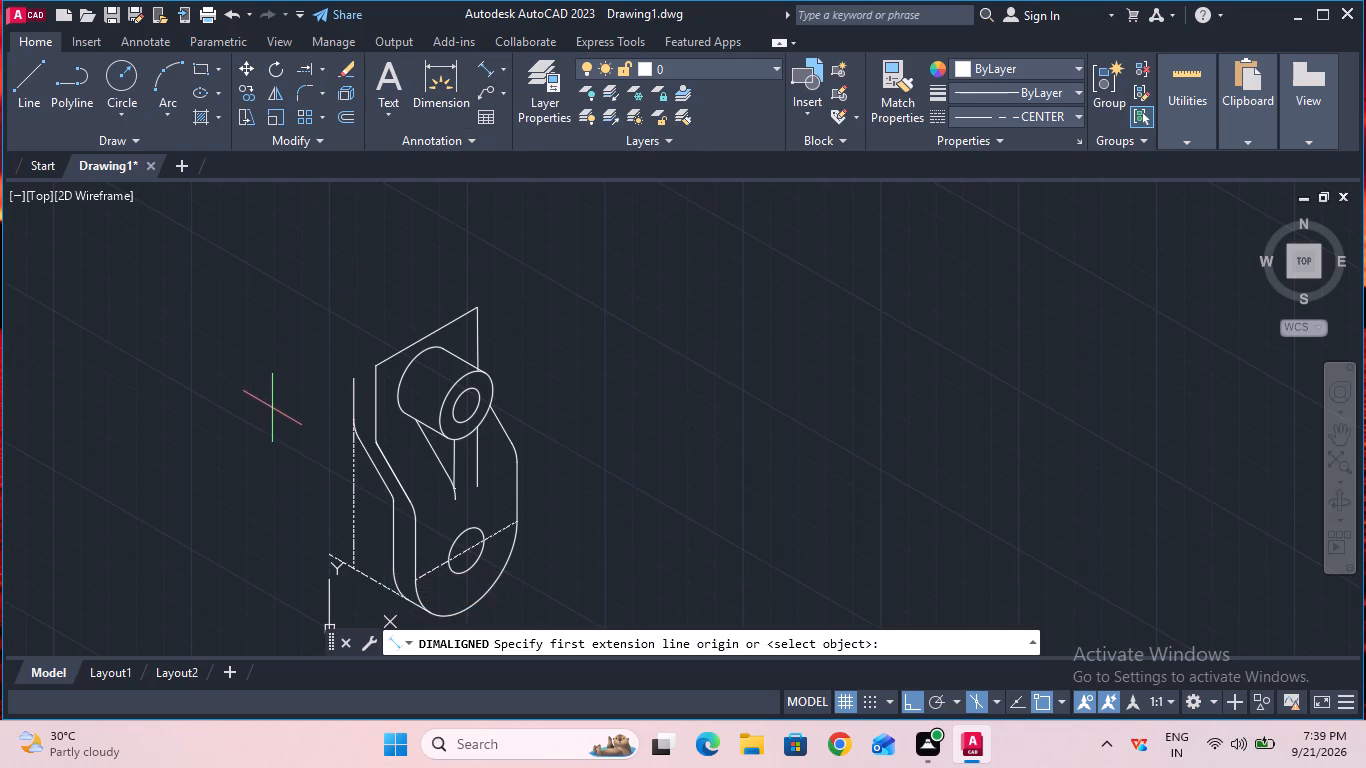
click(348, 382)
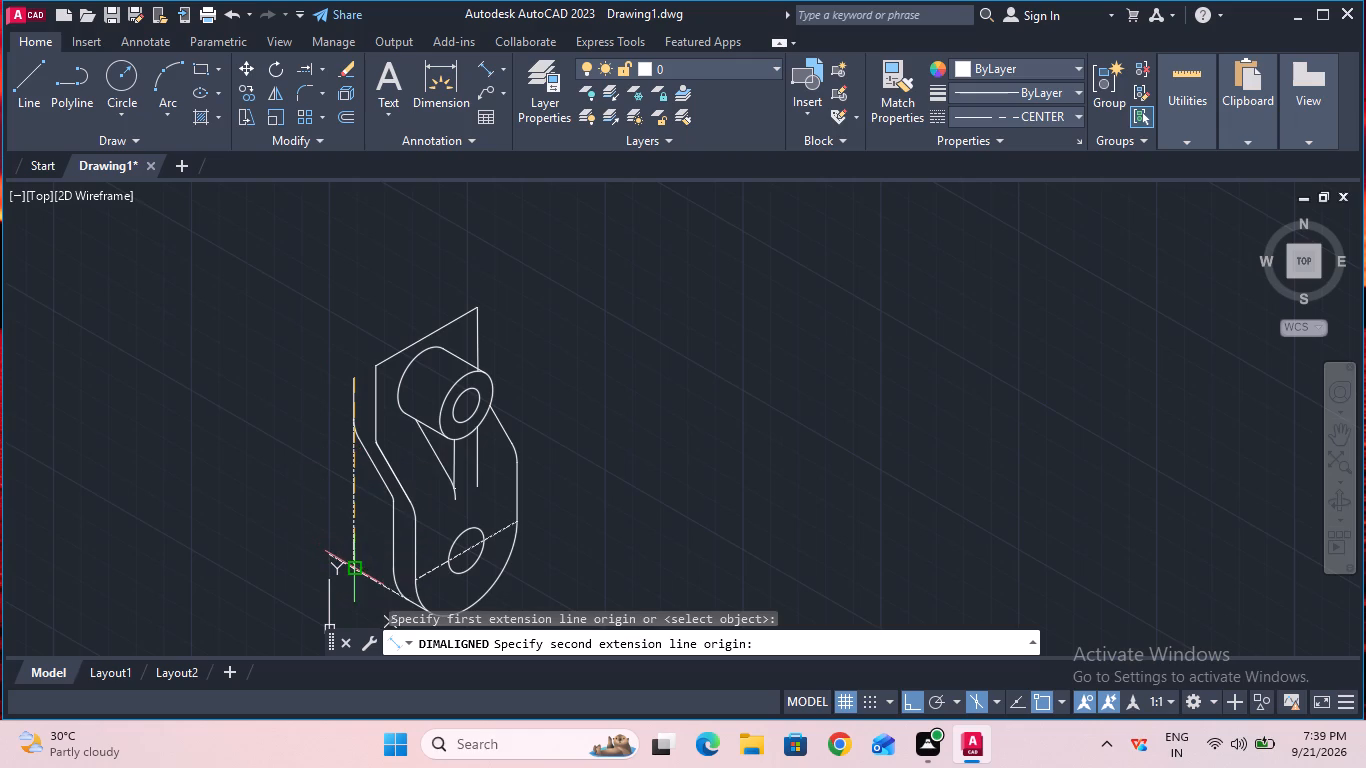
click(351, 567)
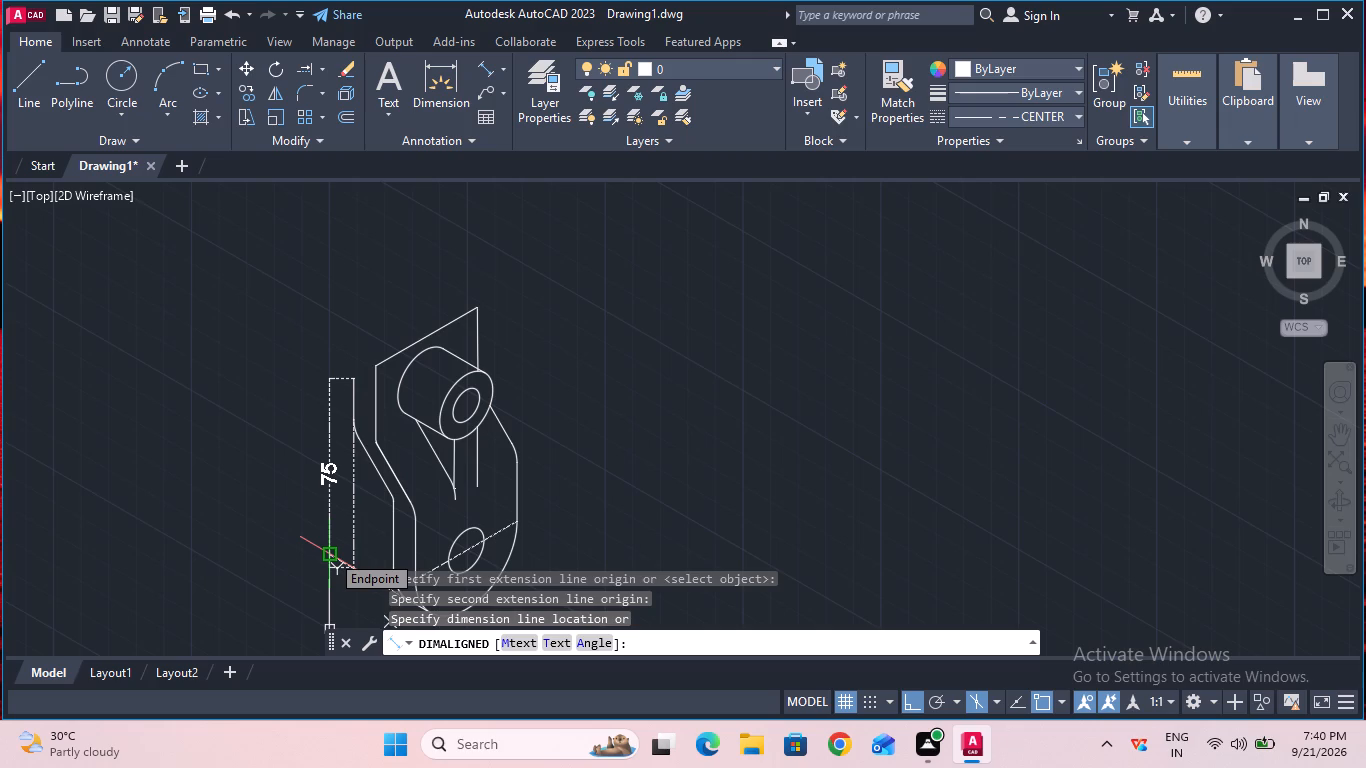
key(Escape)
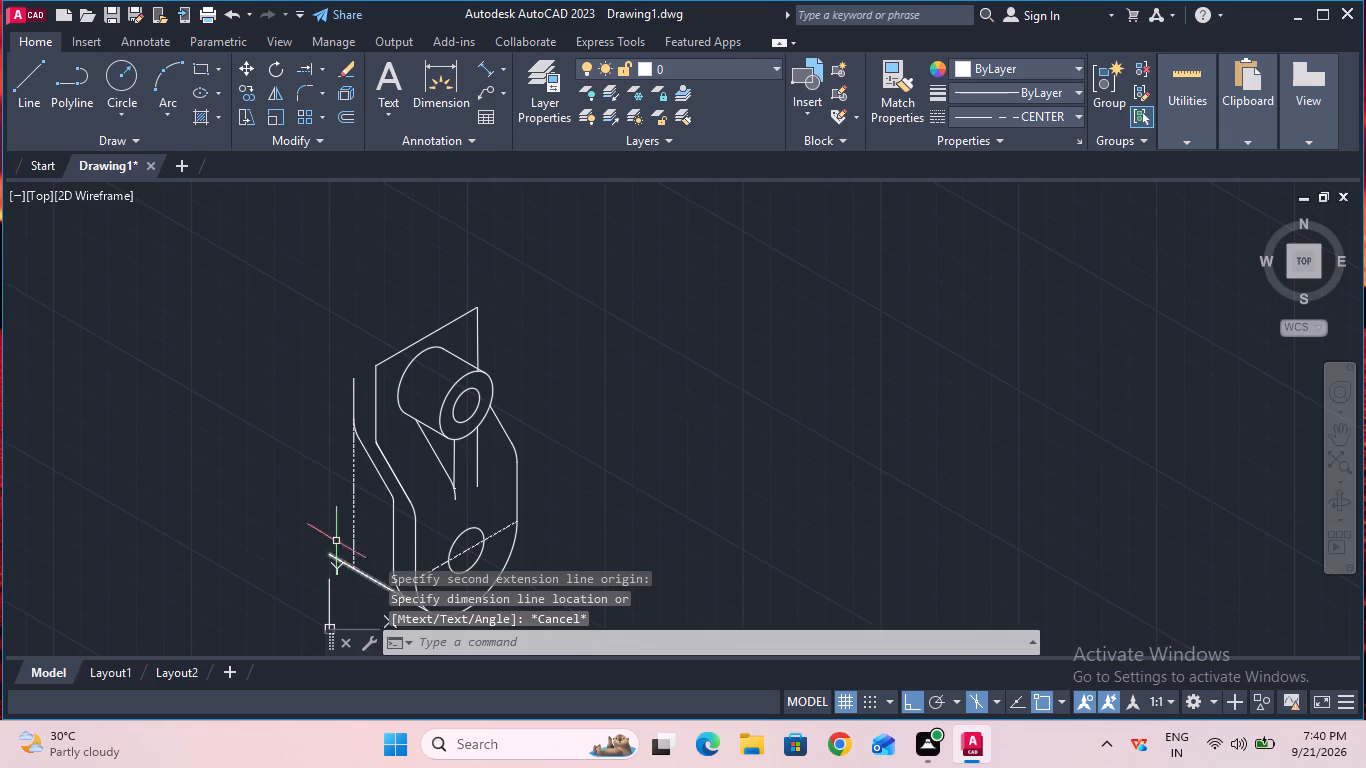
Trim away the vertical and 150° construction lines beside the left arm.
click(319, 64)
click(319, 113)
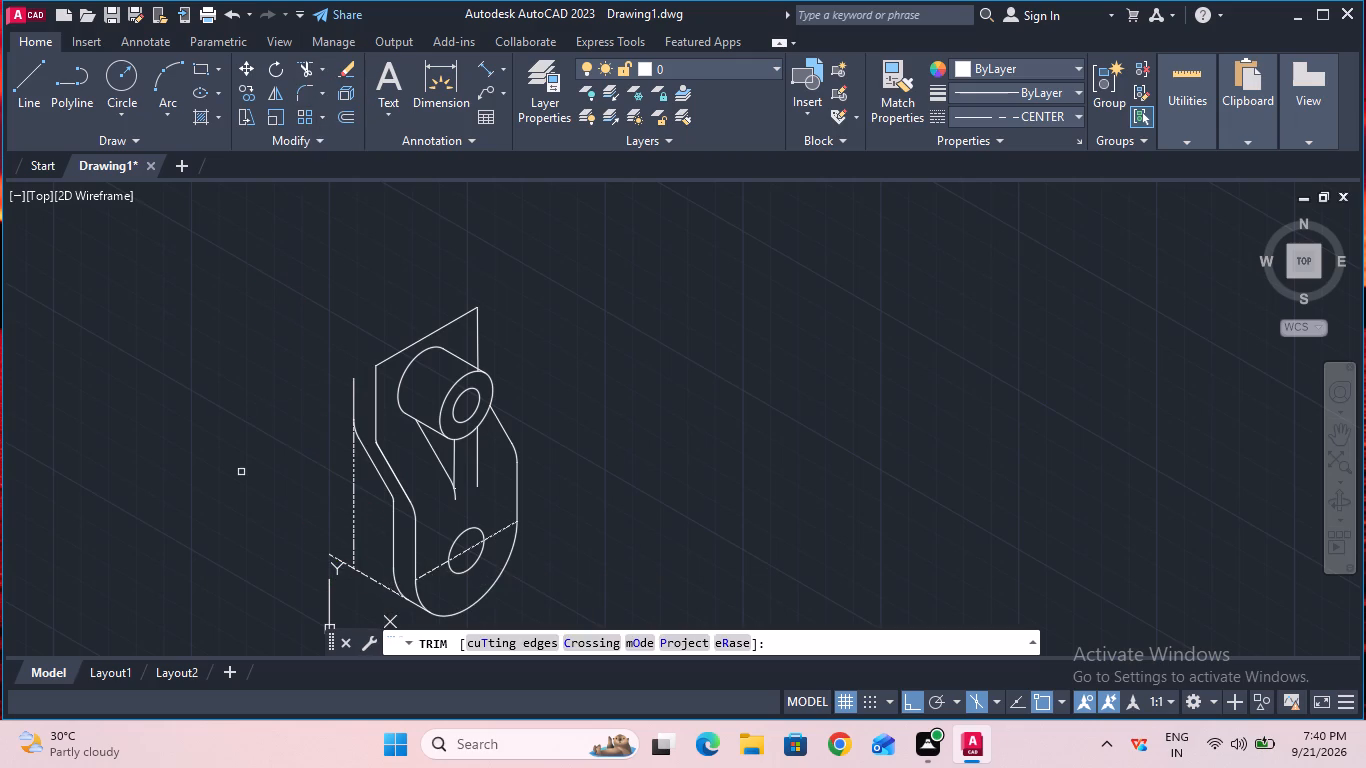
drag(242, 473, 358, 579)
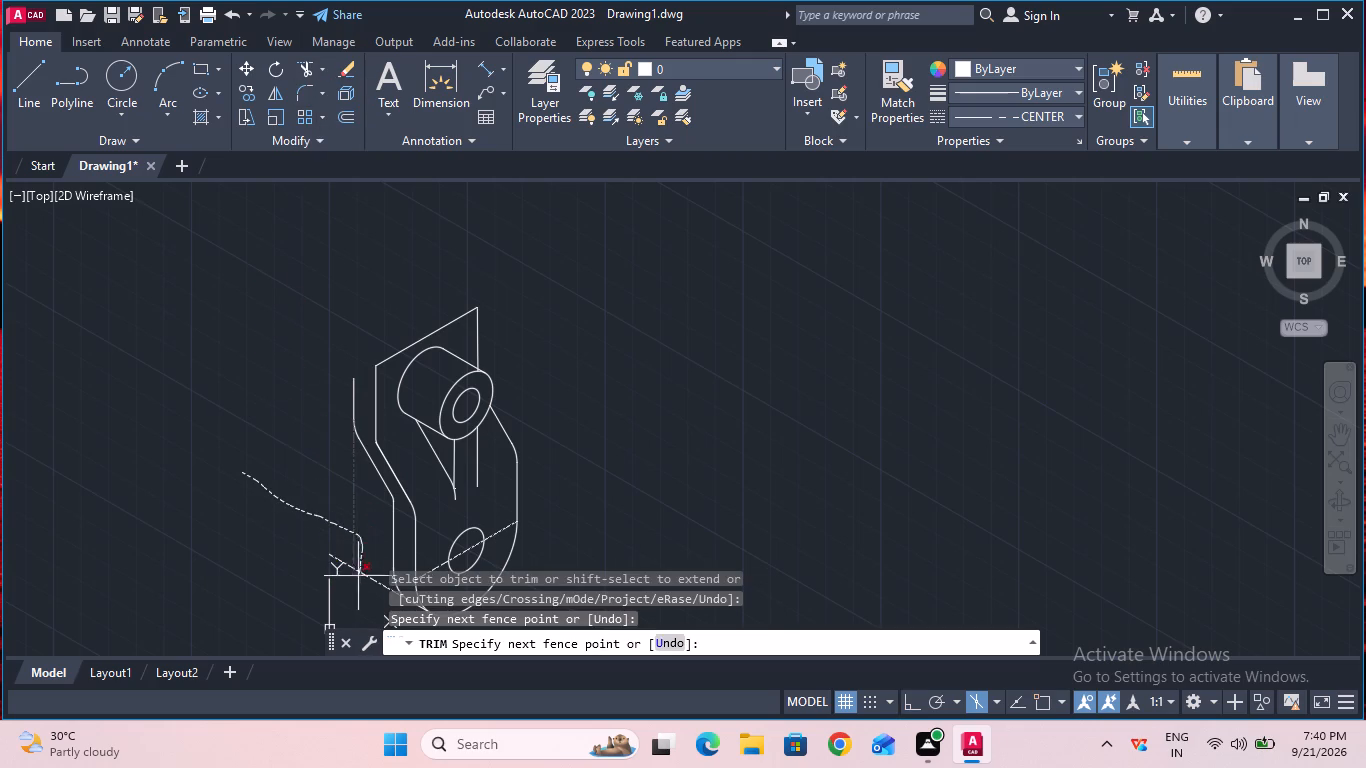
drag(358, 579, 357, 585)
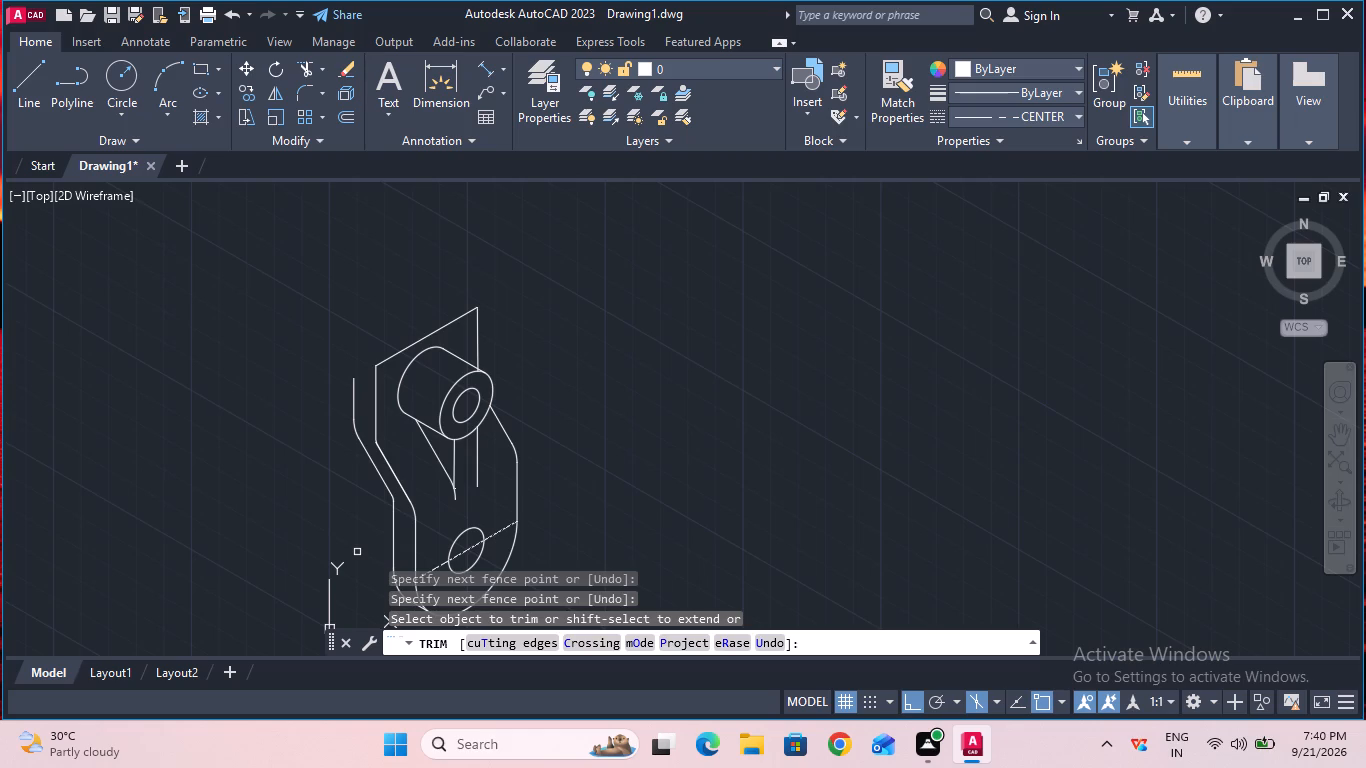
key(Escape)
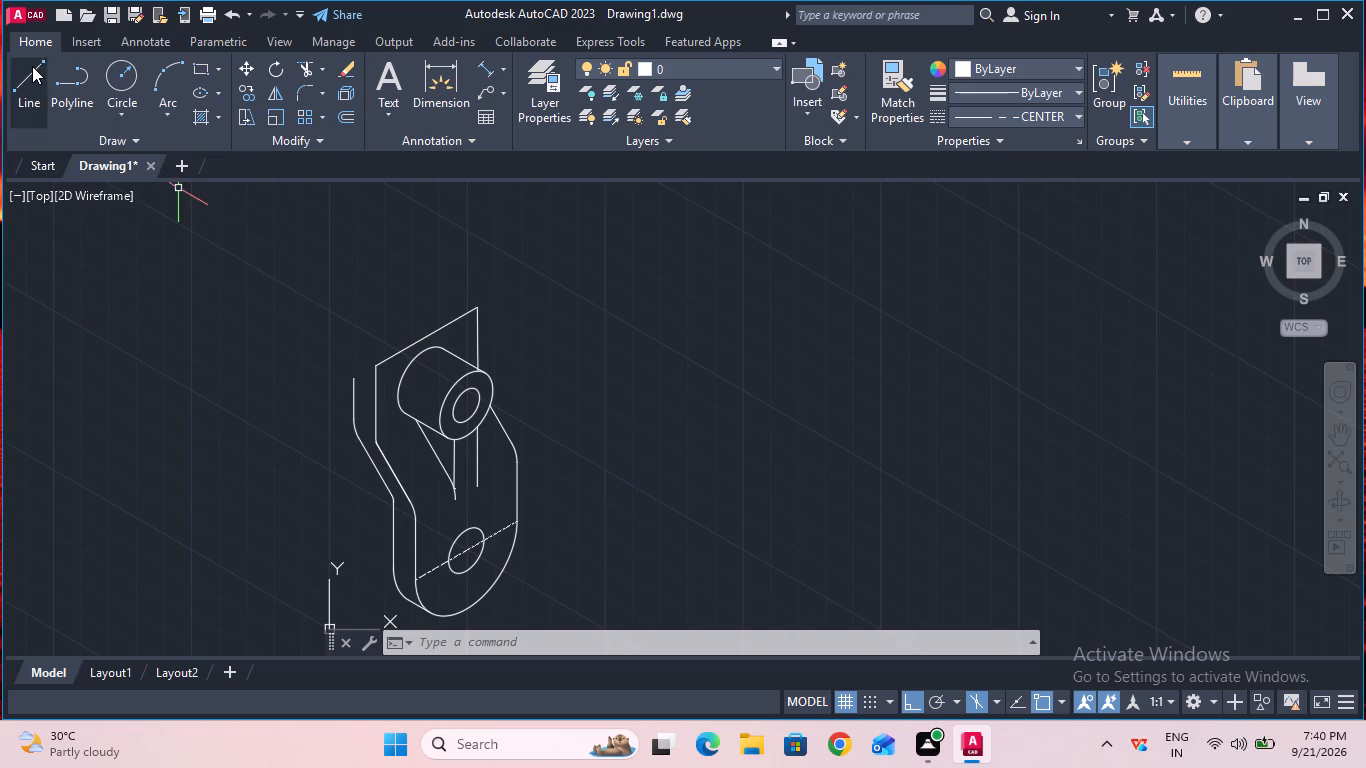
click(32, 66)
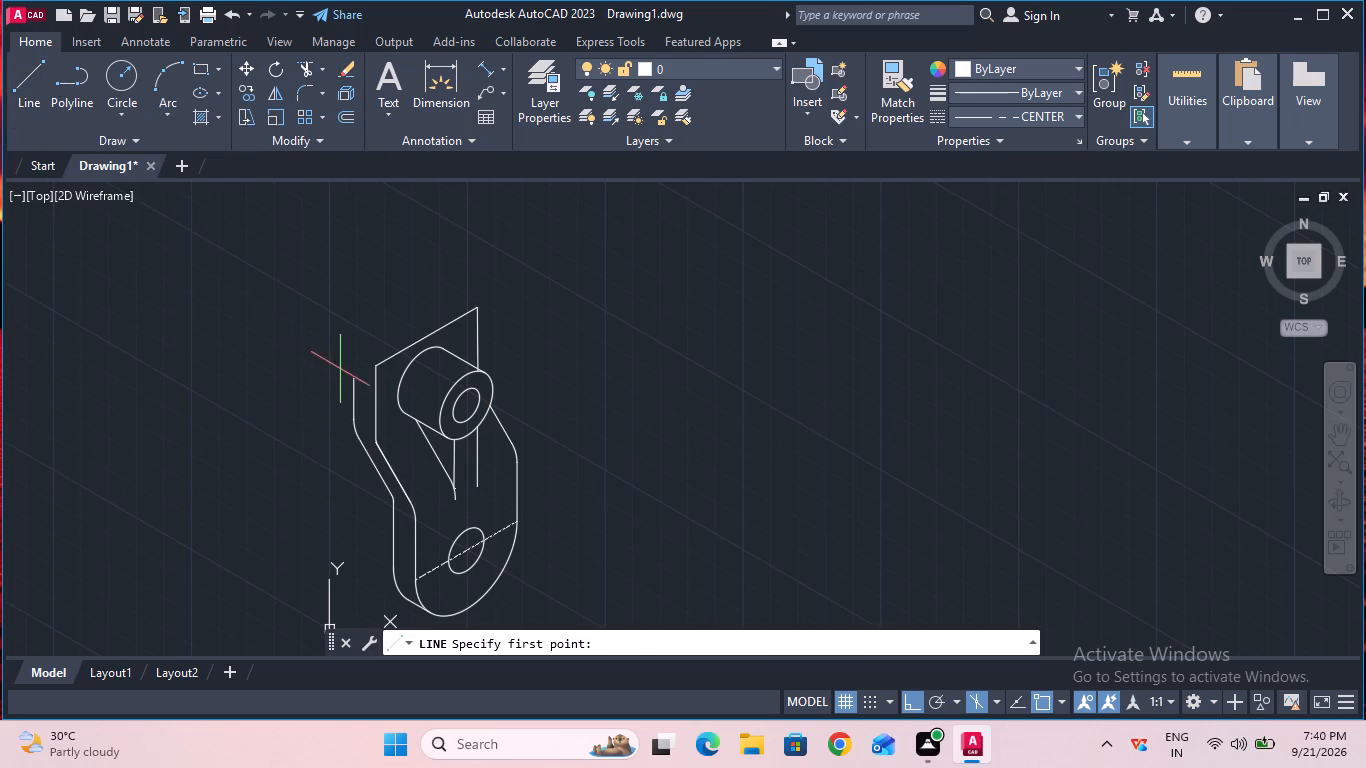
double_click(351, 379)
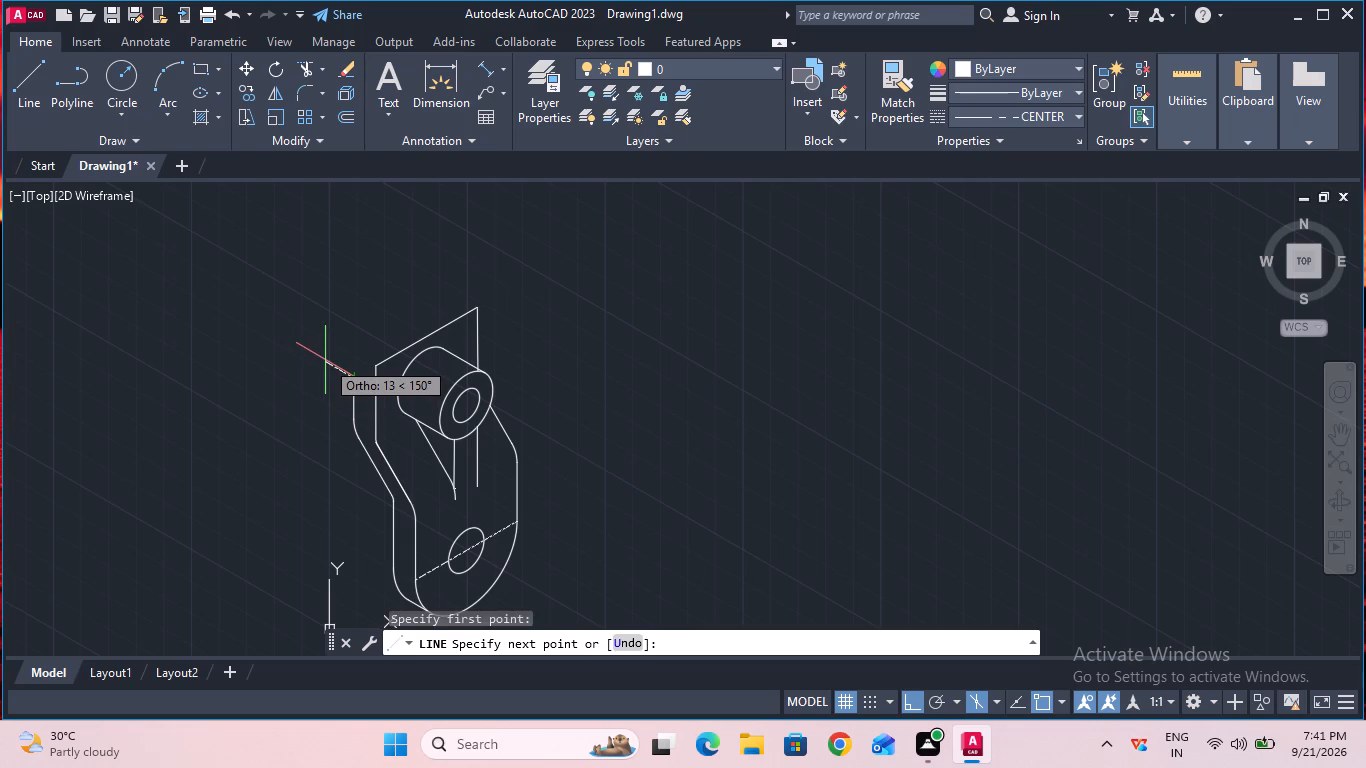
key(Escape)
Set the current linetype to ByBlock and draw a 26 mm line at 150° from the top of the rear left upright line.
click(977, 118)
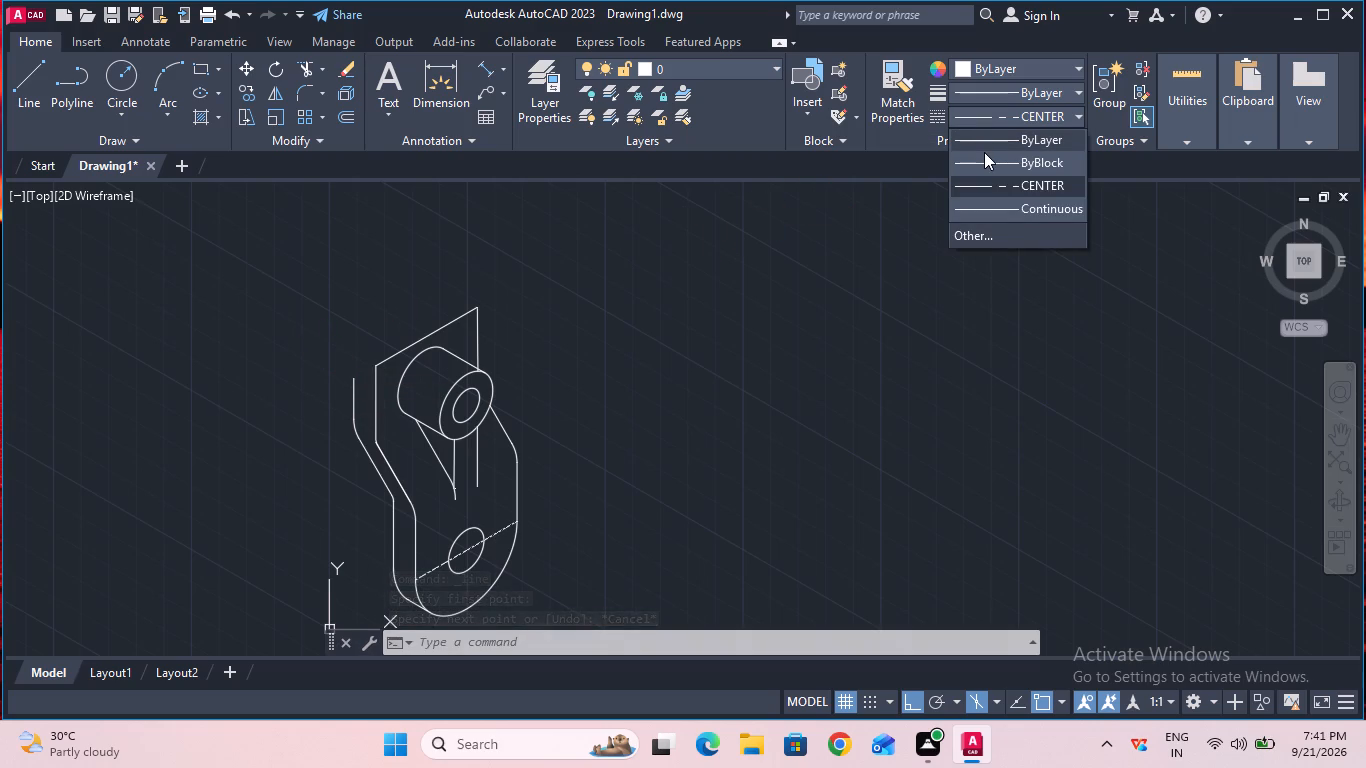
click(985, 156)
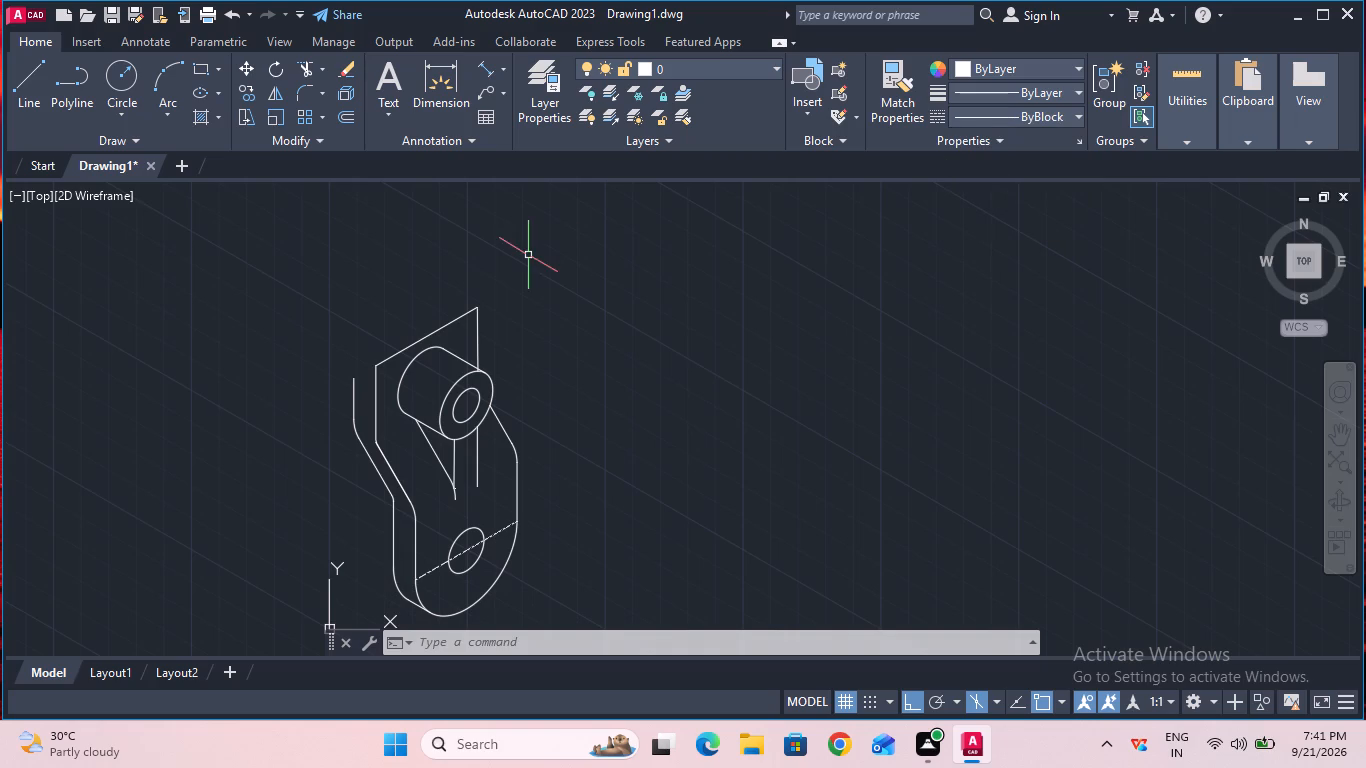
click(40, 102)
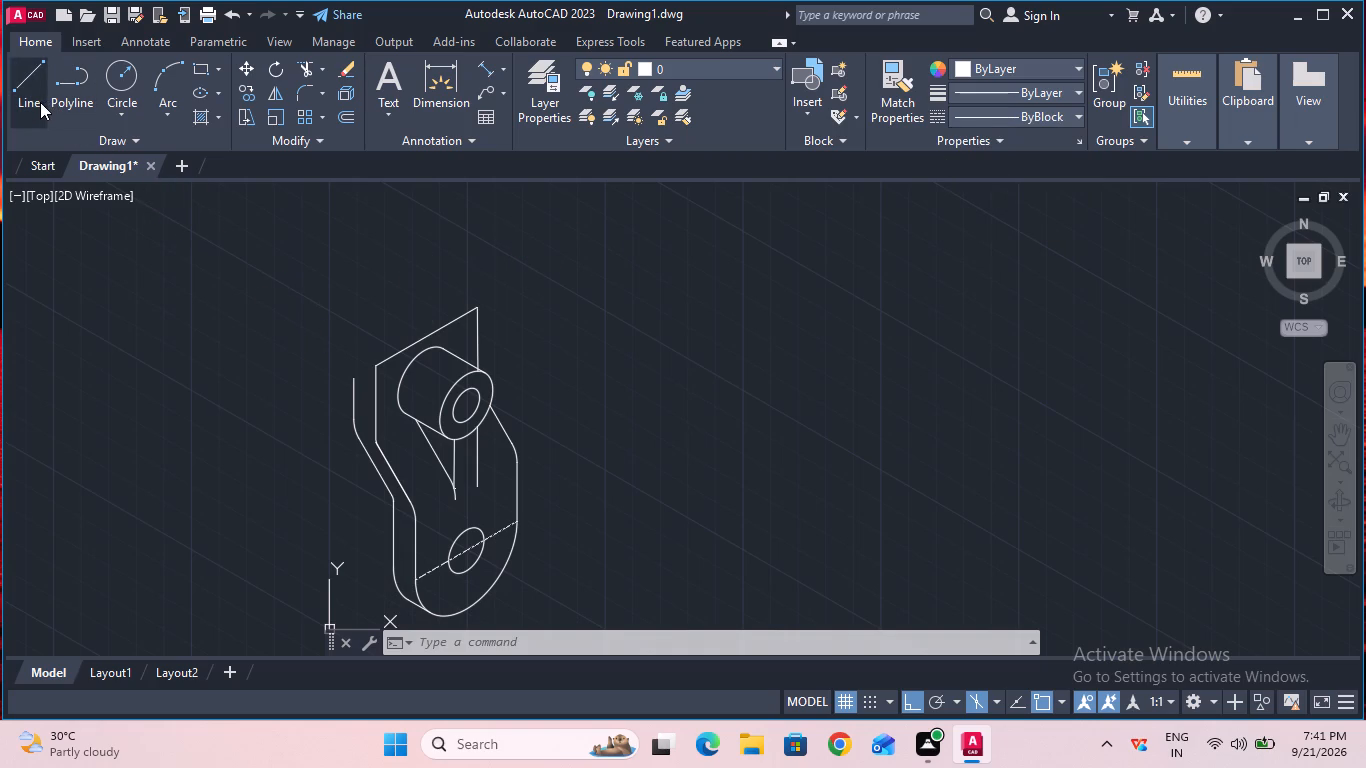
click(353, 382)
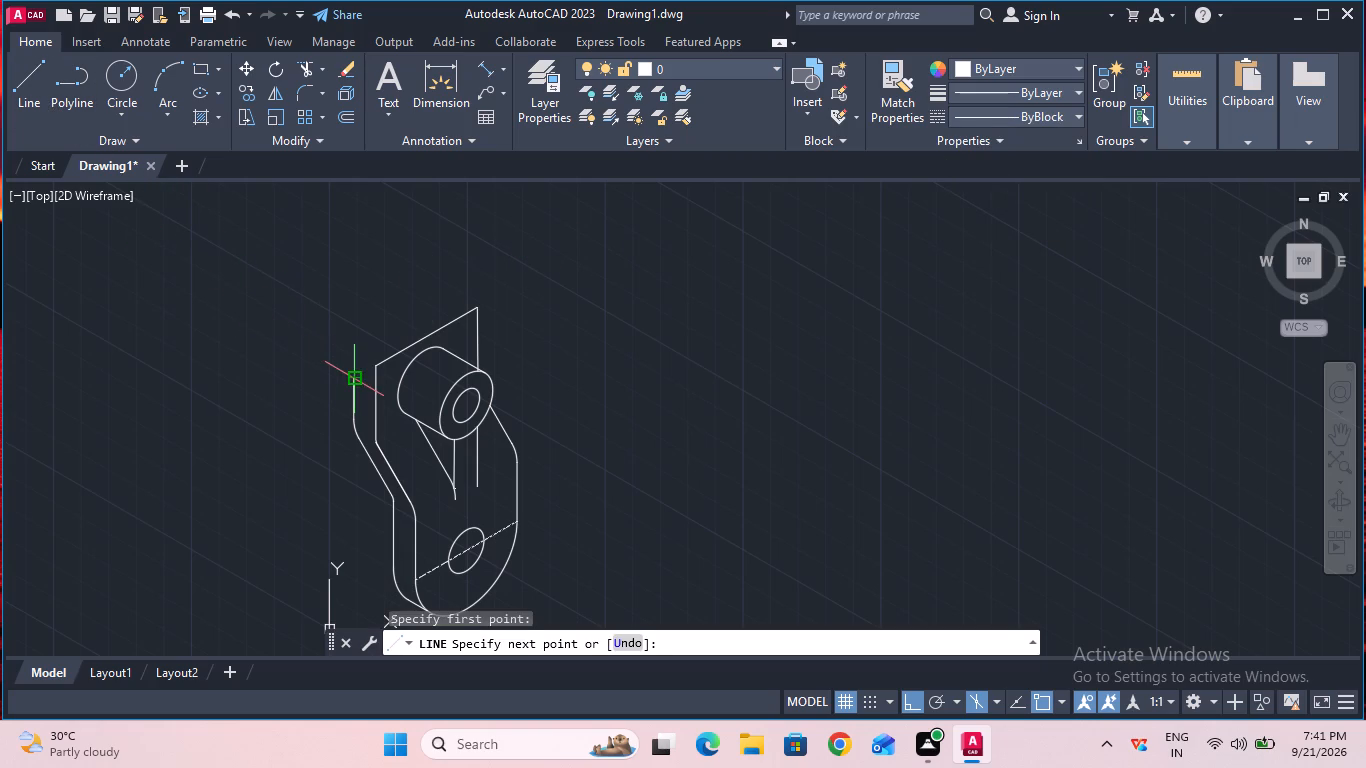
text(26)
key(Return)
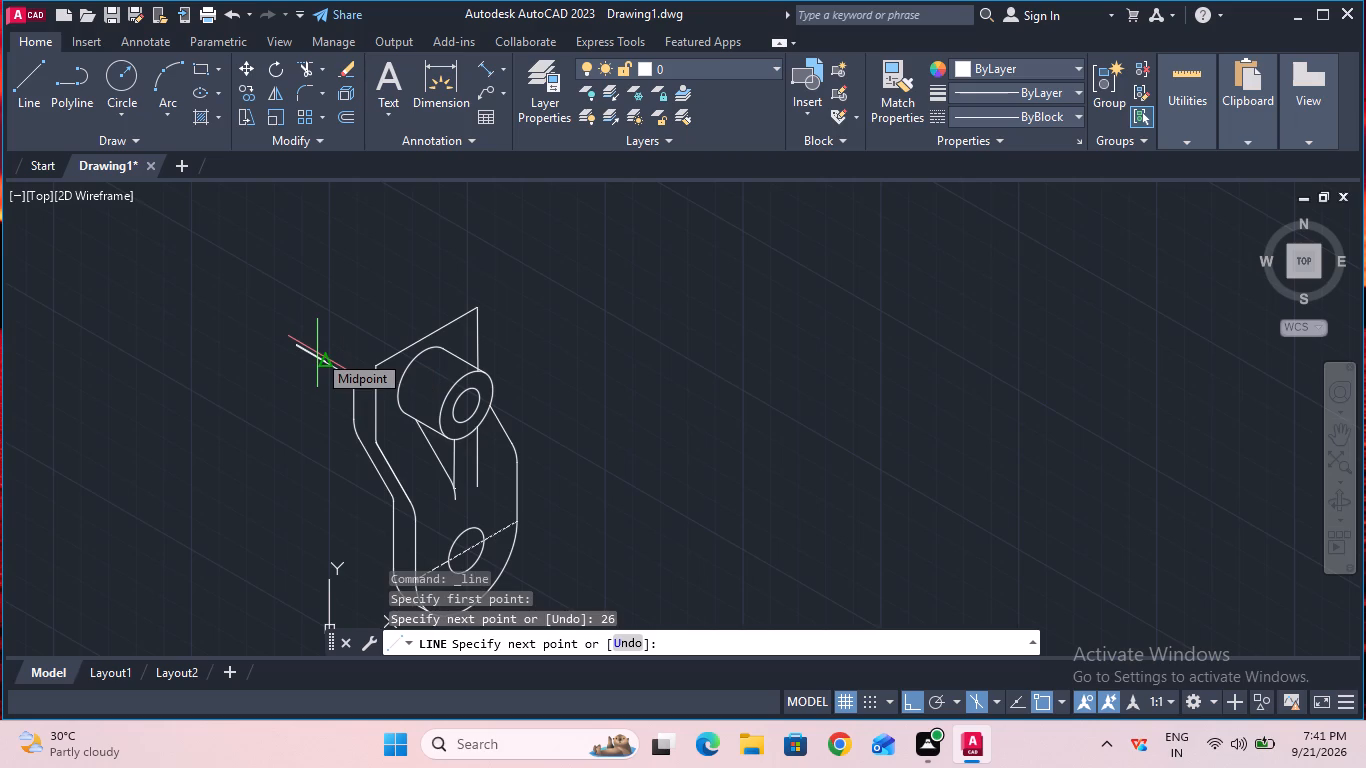
key(Escape)
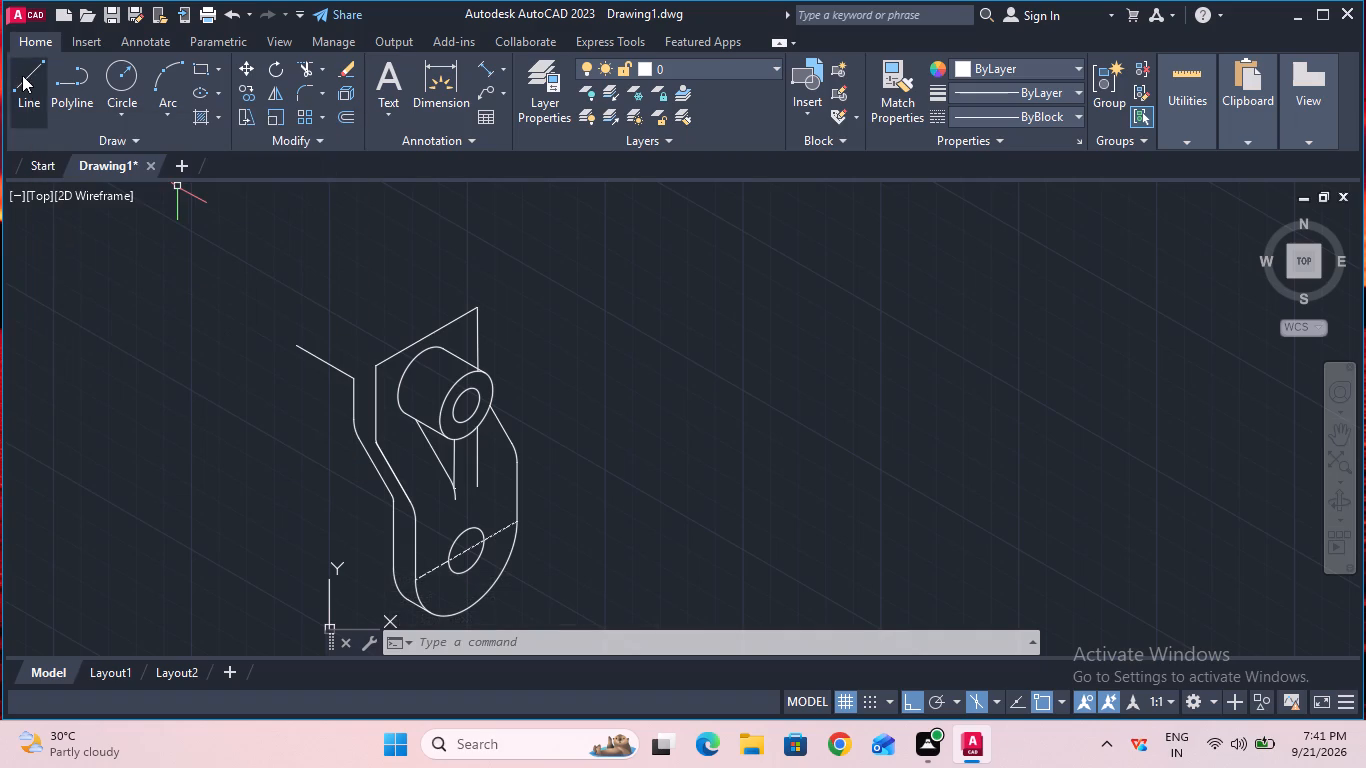
Draw a 46 mm line at 150° from the top of the arm's front left upright line.
click(23, 75)
click(375, 364)
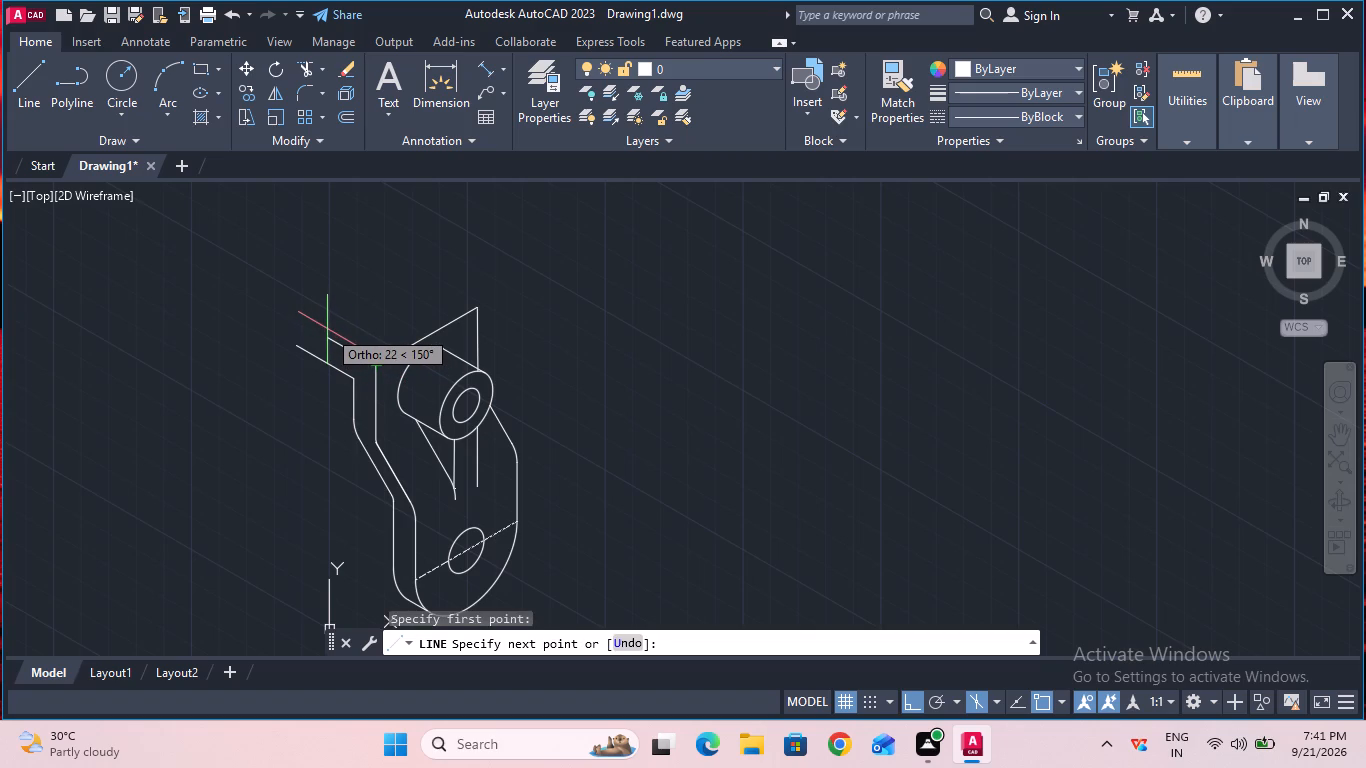
key(4)
key(6)
key(Return)
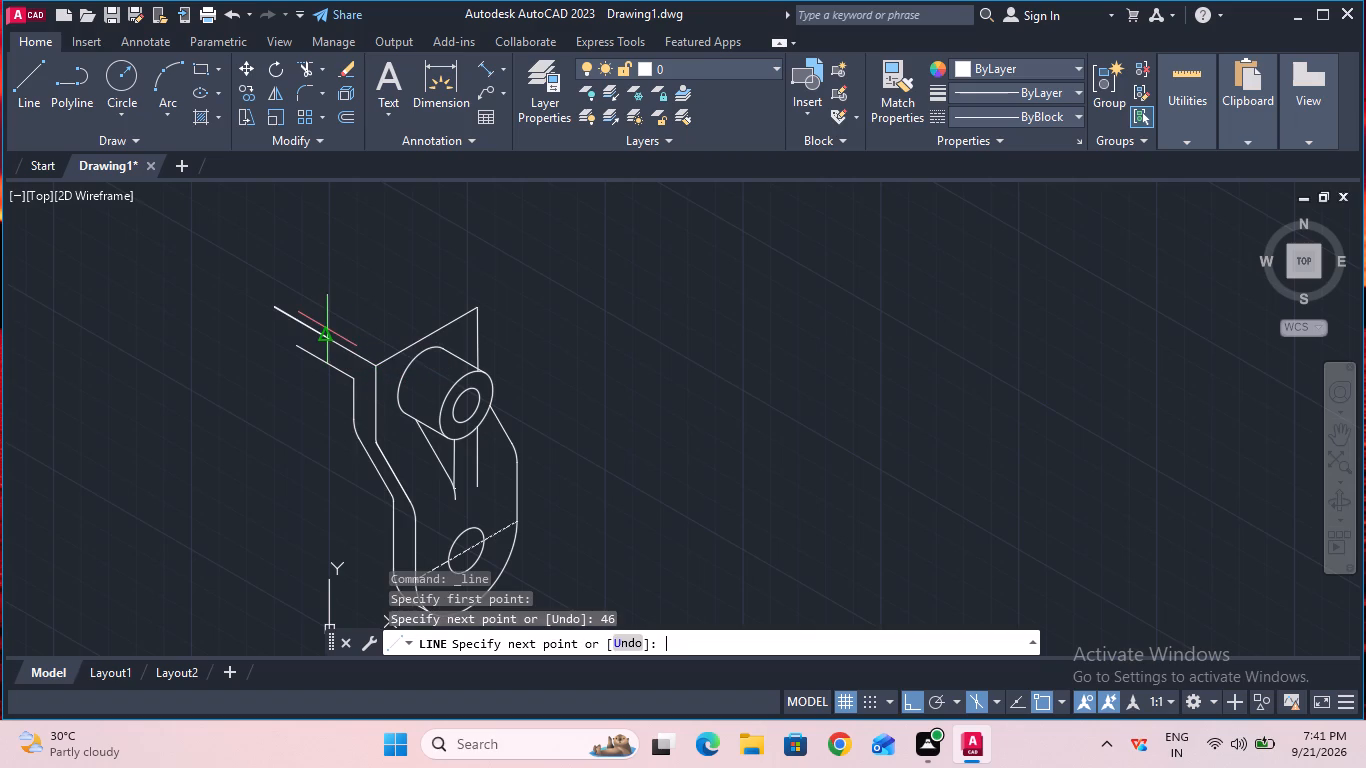
key(Escape)
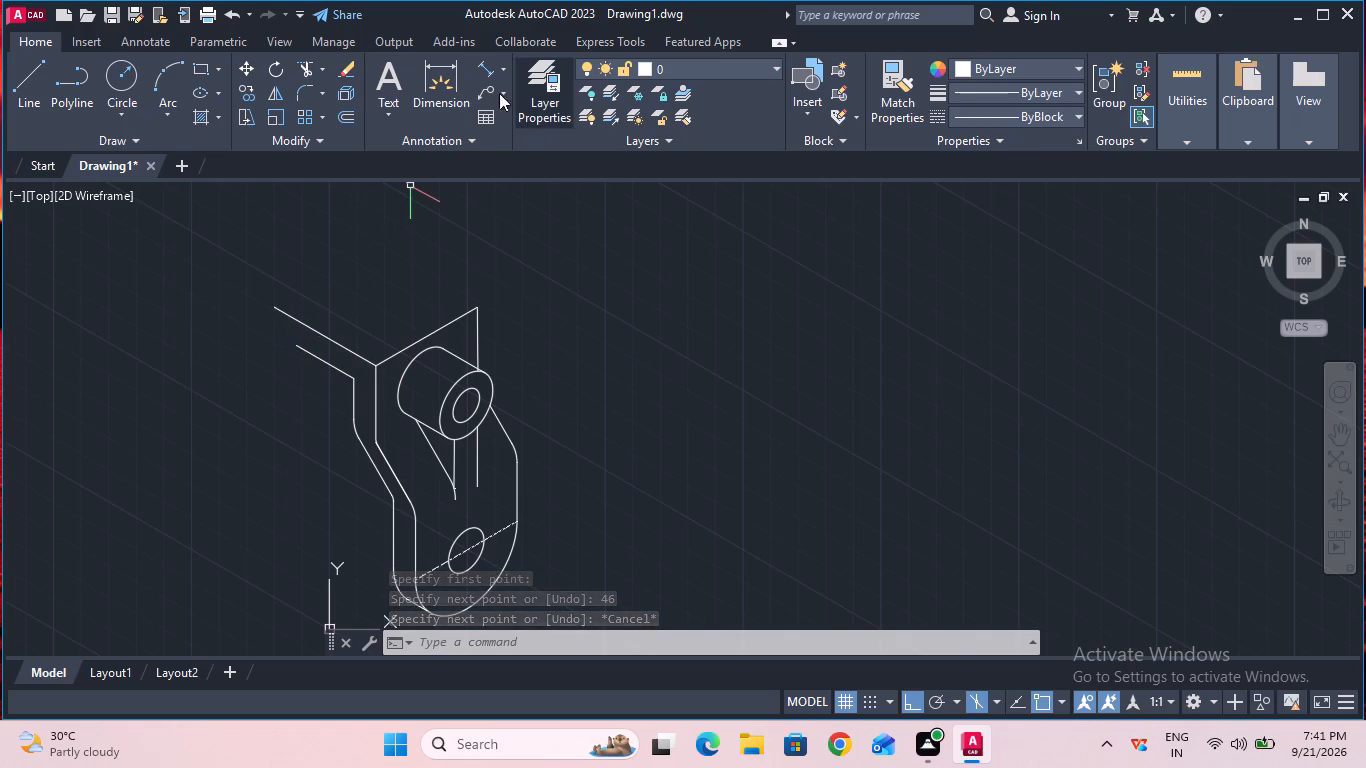
Measure the aligned length of the flange's lower line, from the rear left upright to its free end.
click(479, 67)
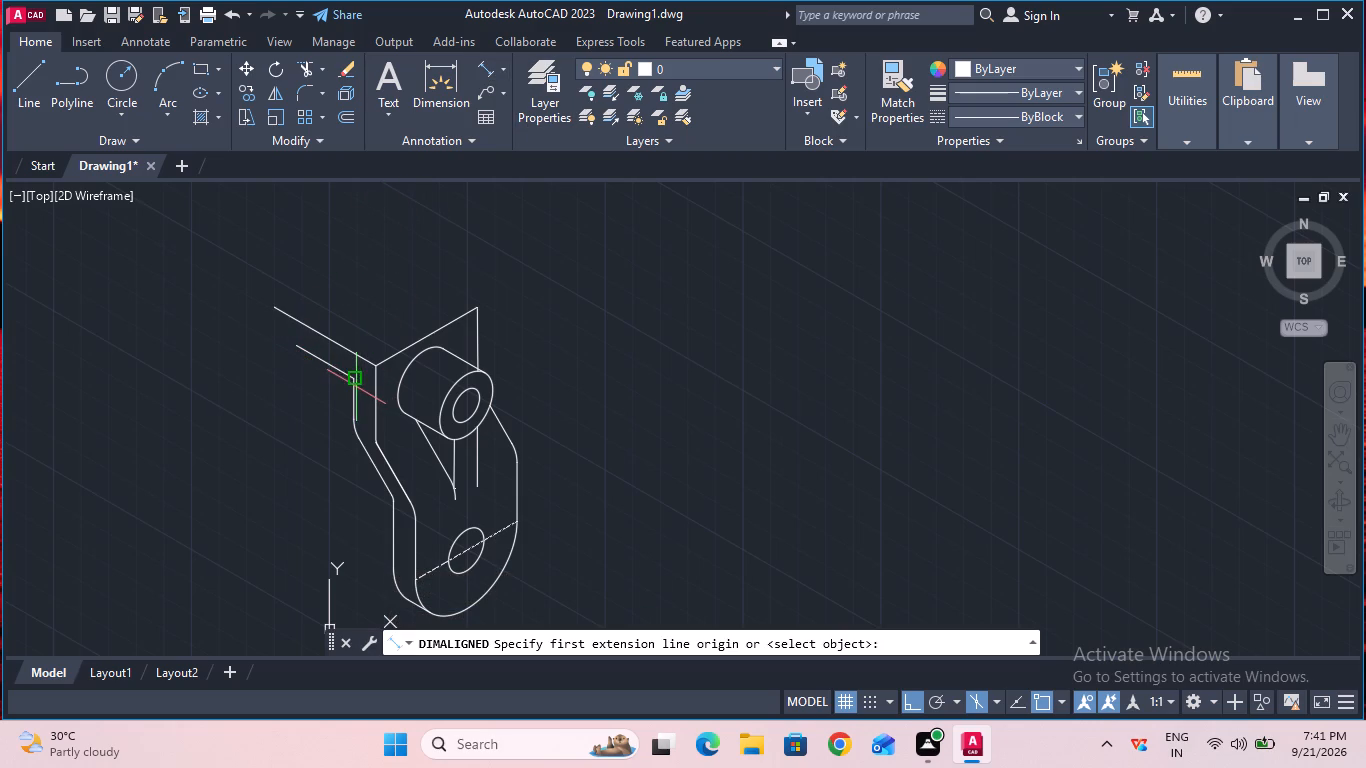
click(357, 383)
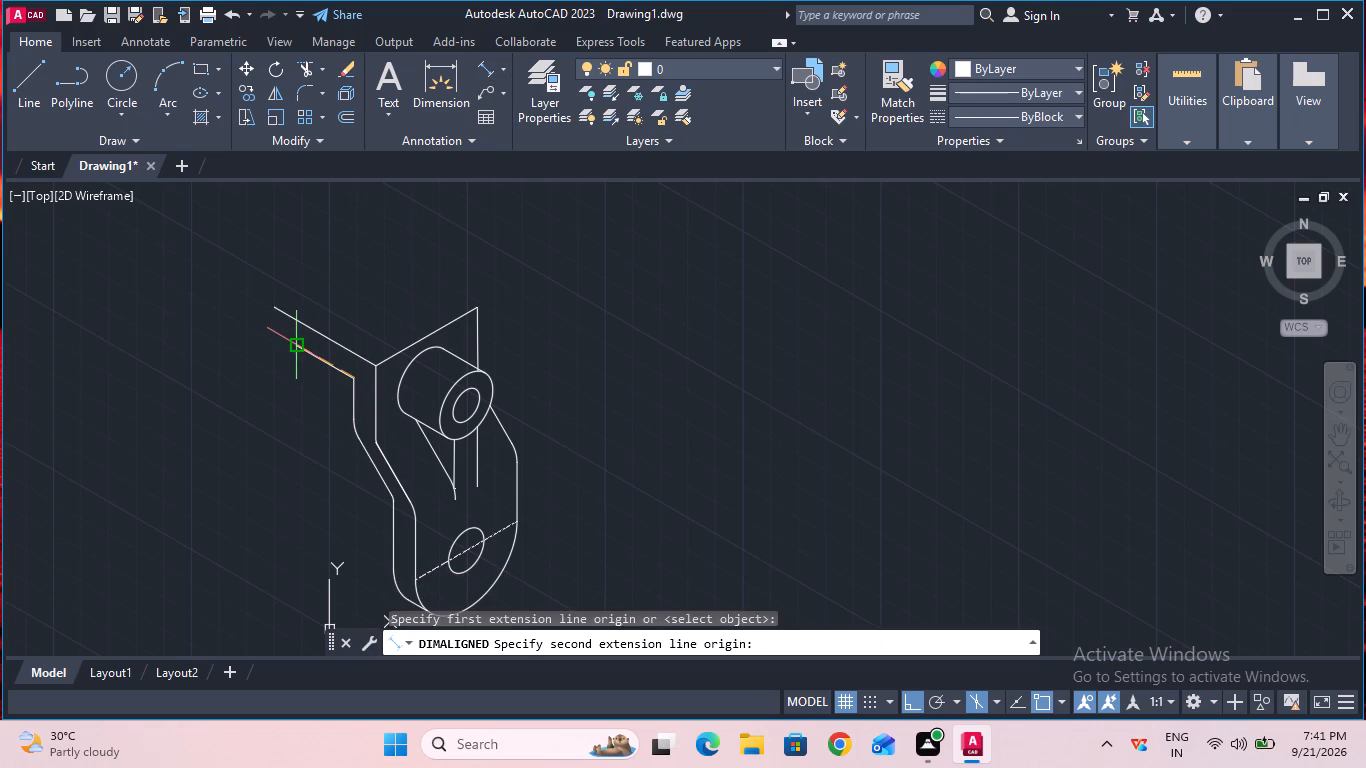
click(294, 348)
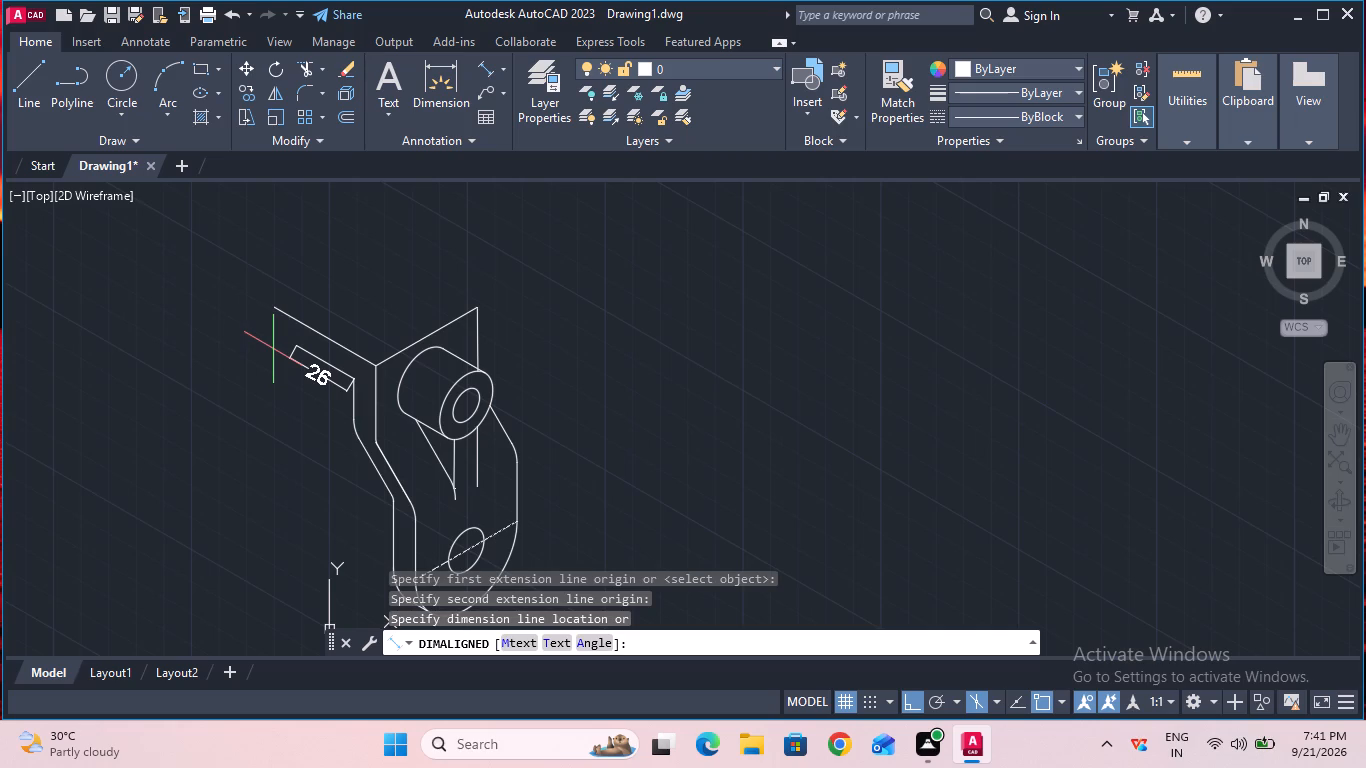
key(Escape)
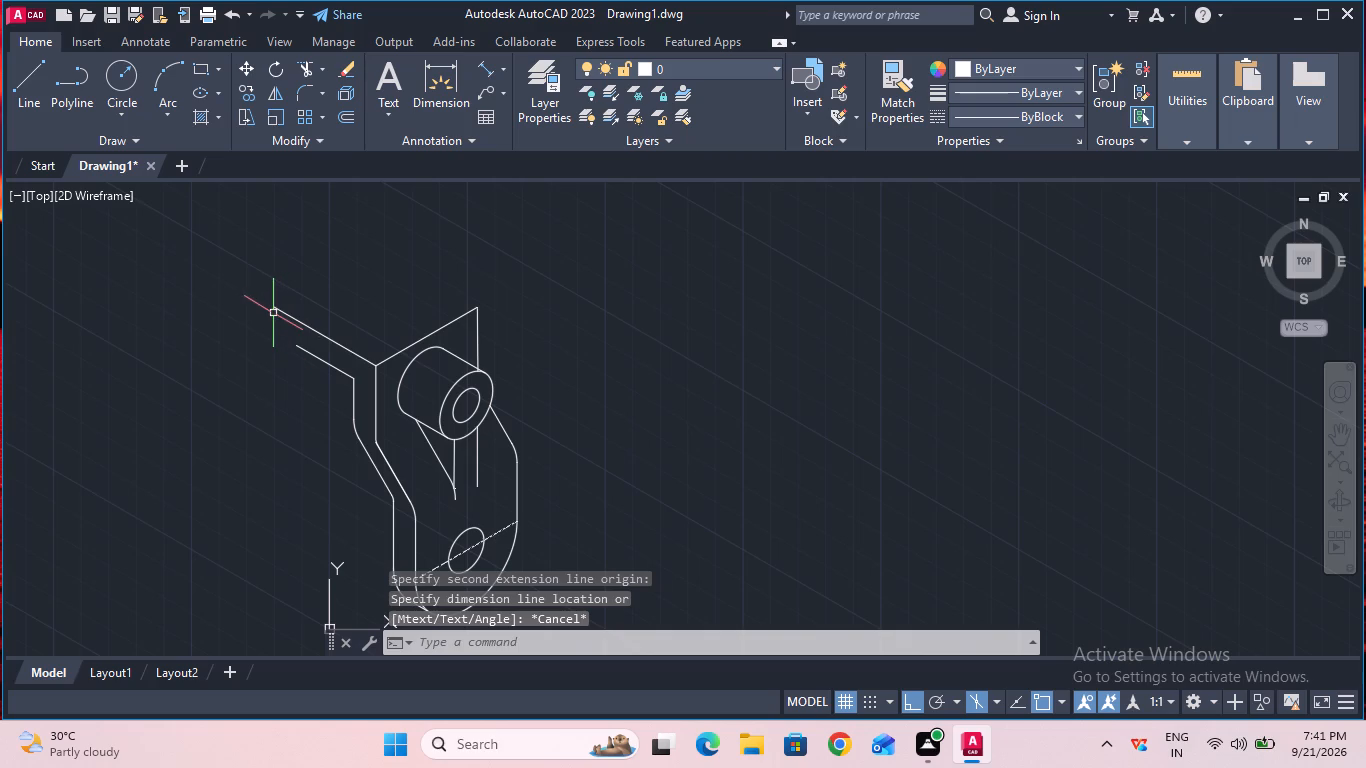
Draw a 30 mm vertical line downward from the rear end of the flange's 46 mm top edge.
click(35, 87)
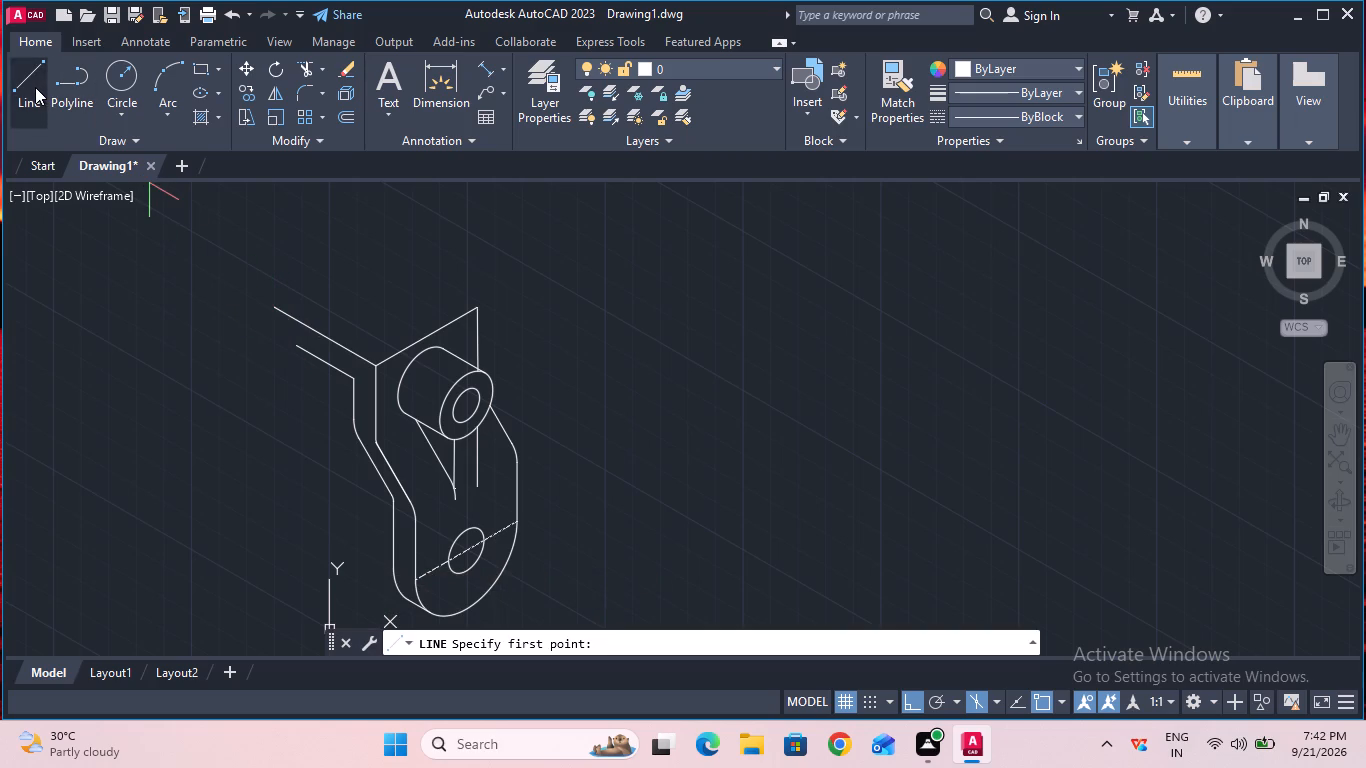
click(276, 312)
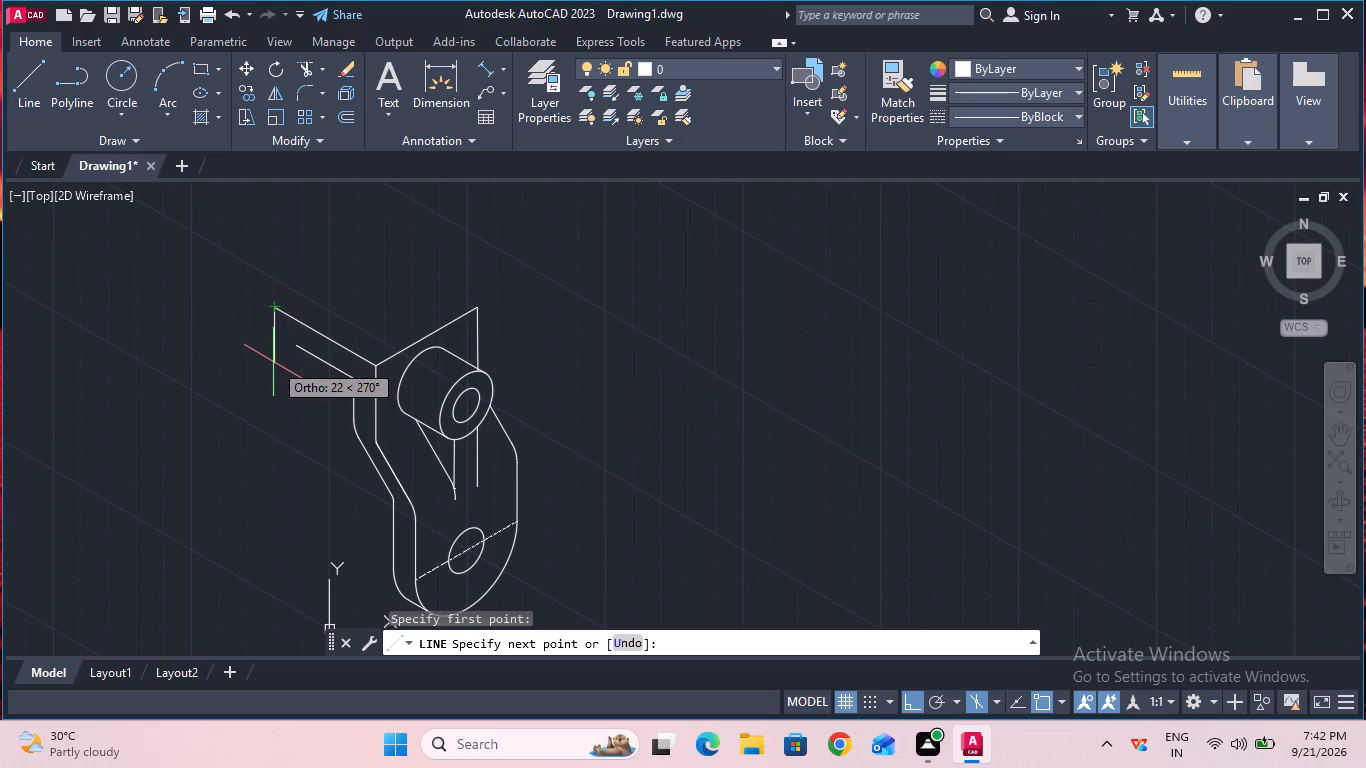
text(39)
key(BackSpace)
key(0)
key(Return)
key(Escape)
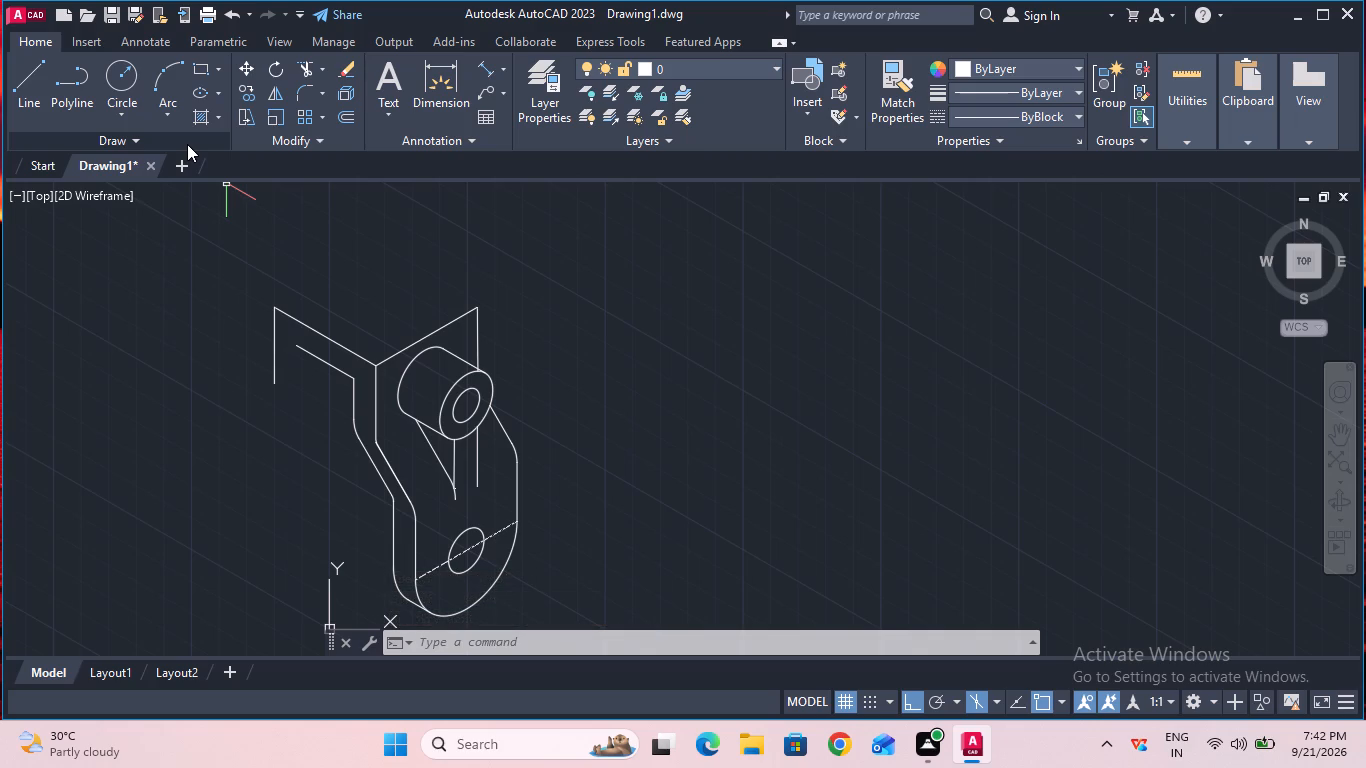
In the top isoplane, draw a 46 mm line at 30° from the flange's rear left corner and close it to the arm's top right corner.
click(37, 103)
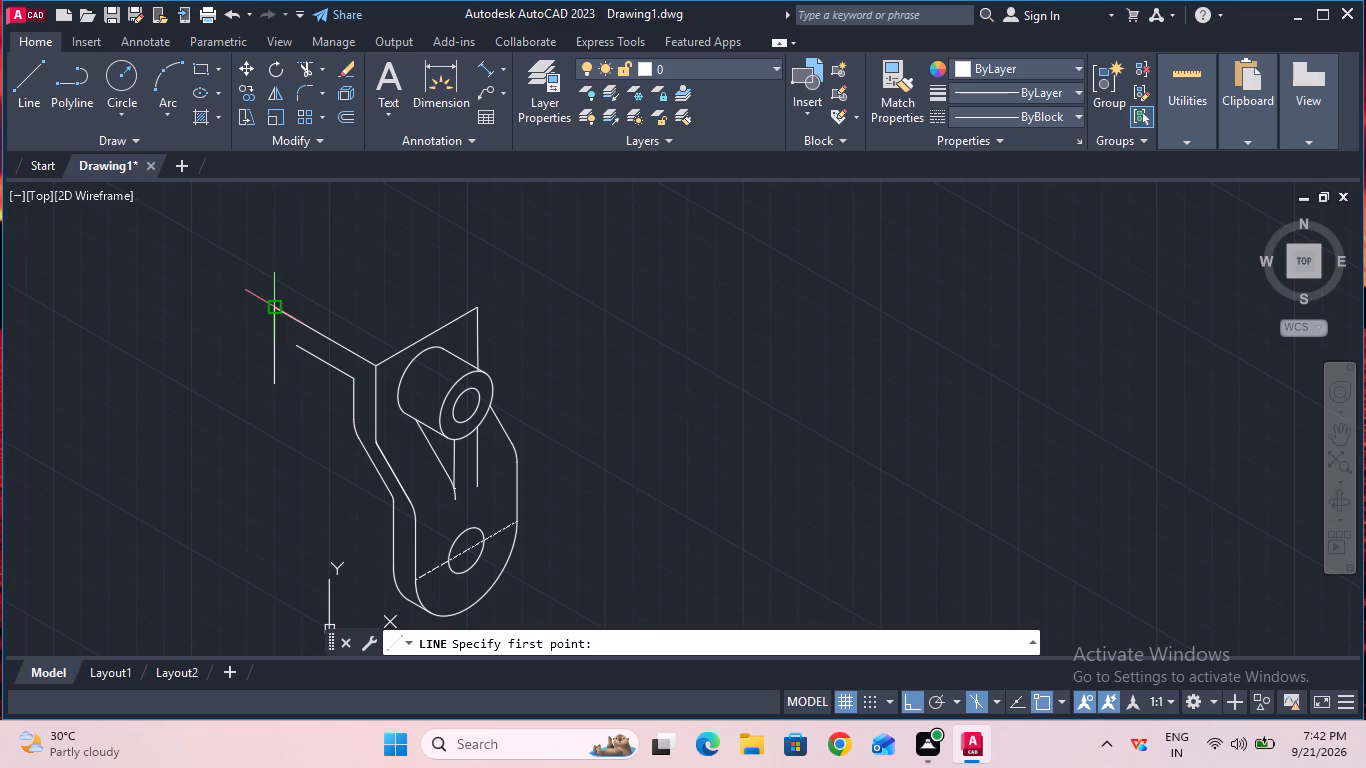
click(278, 309)
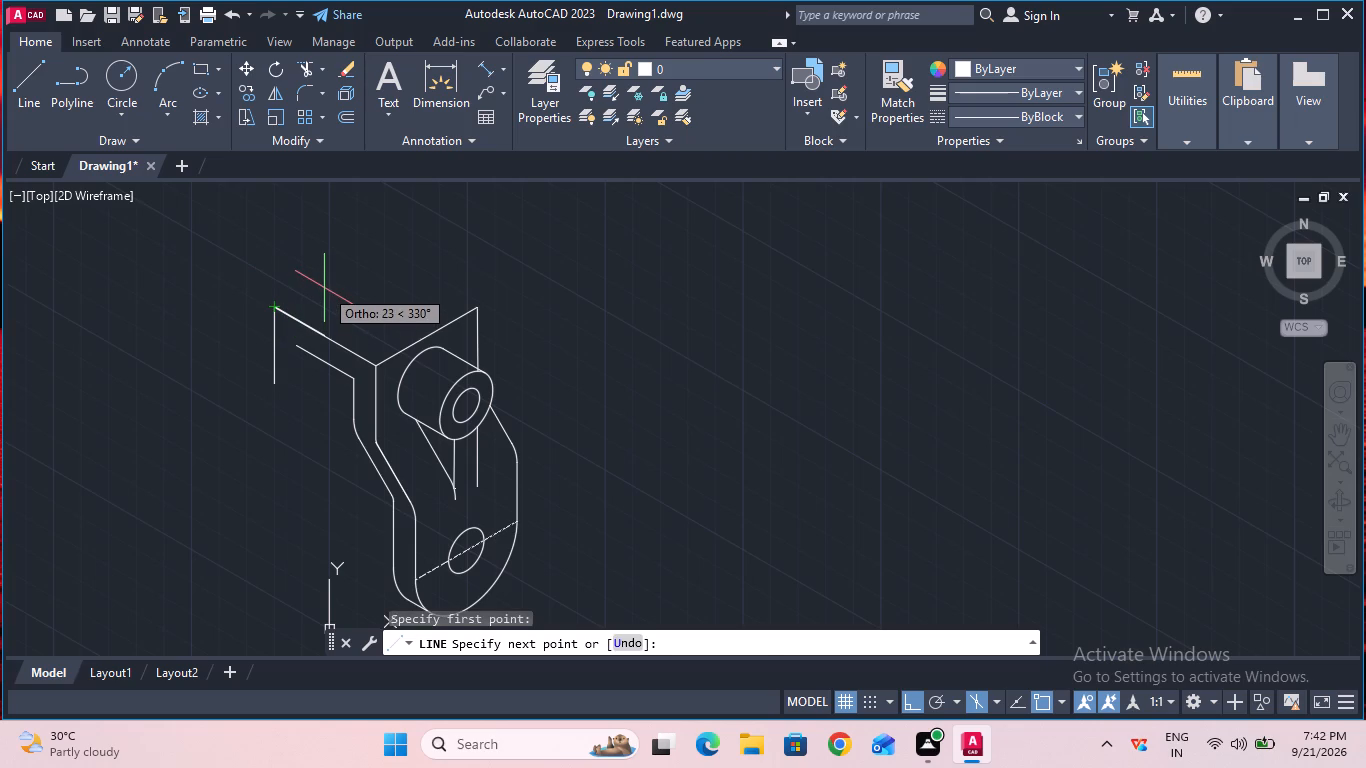
key(F5)
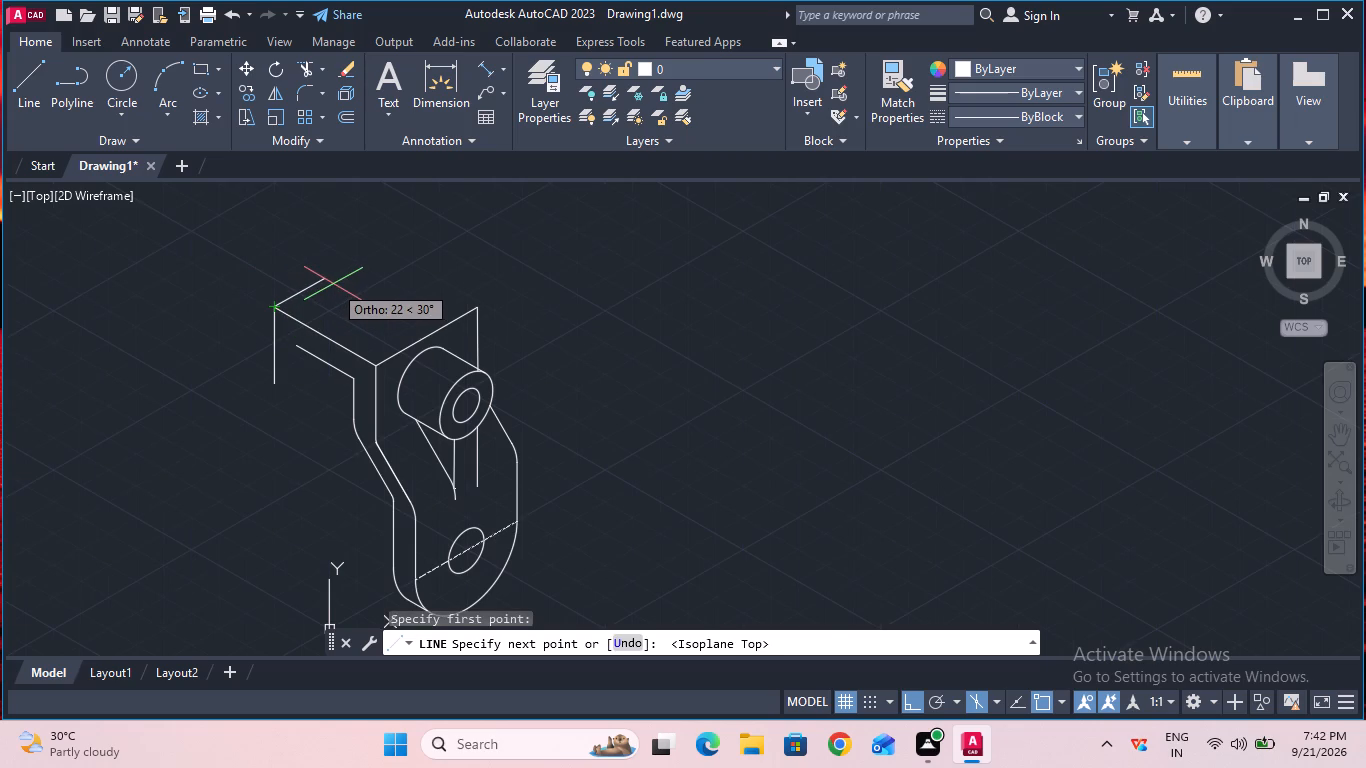
key(4)
key(6)
key(Return)
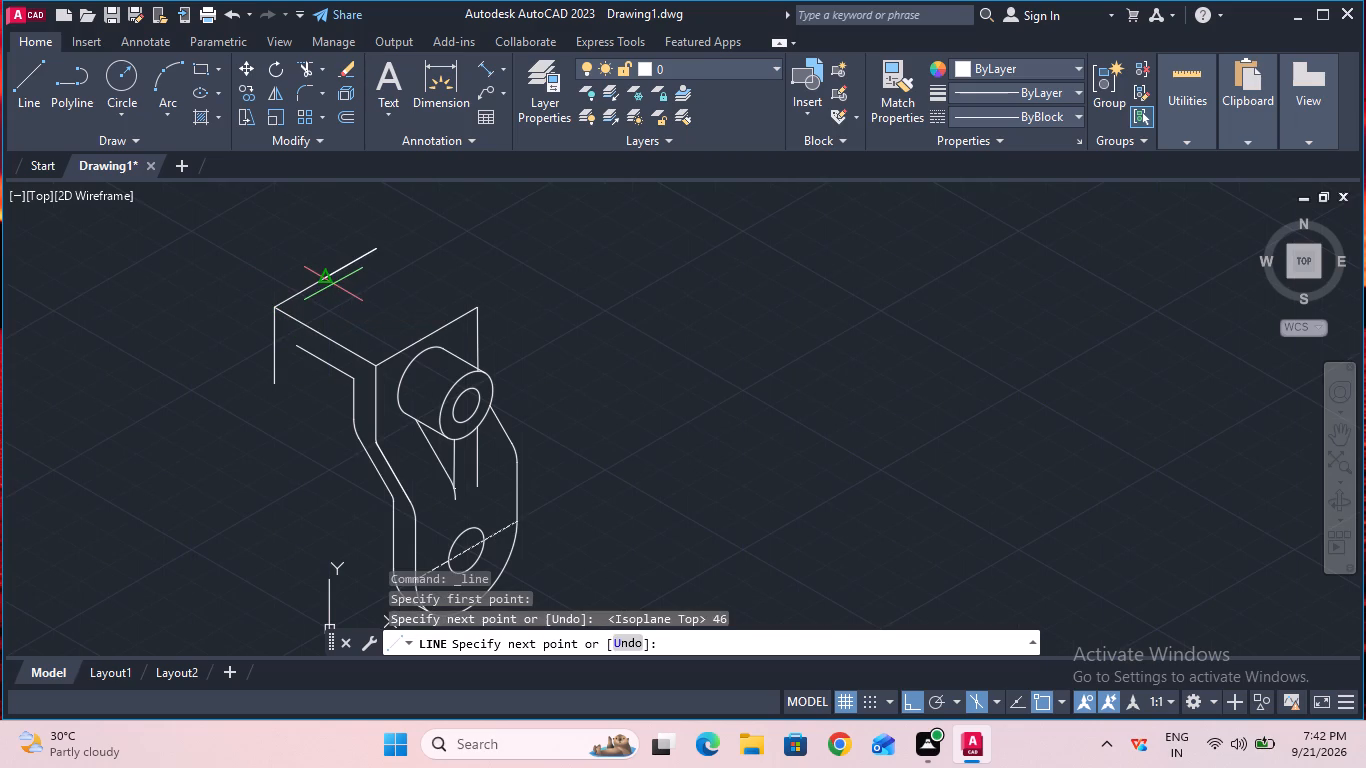
click(472, 308)
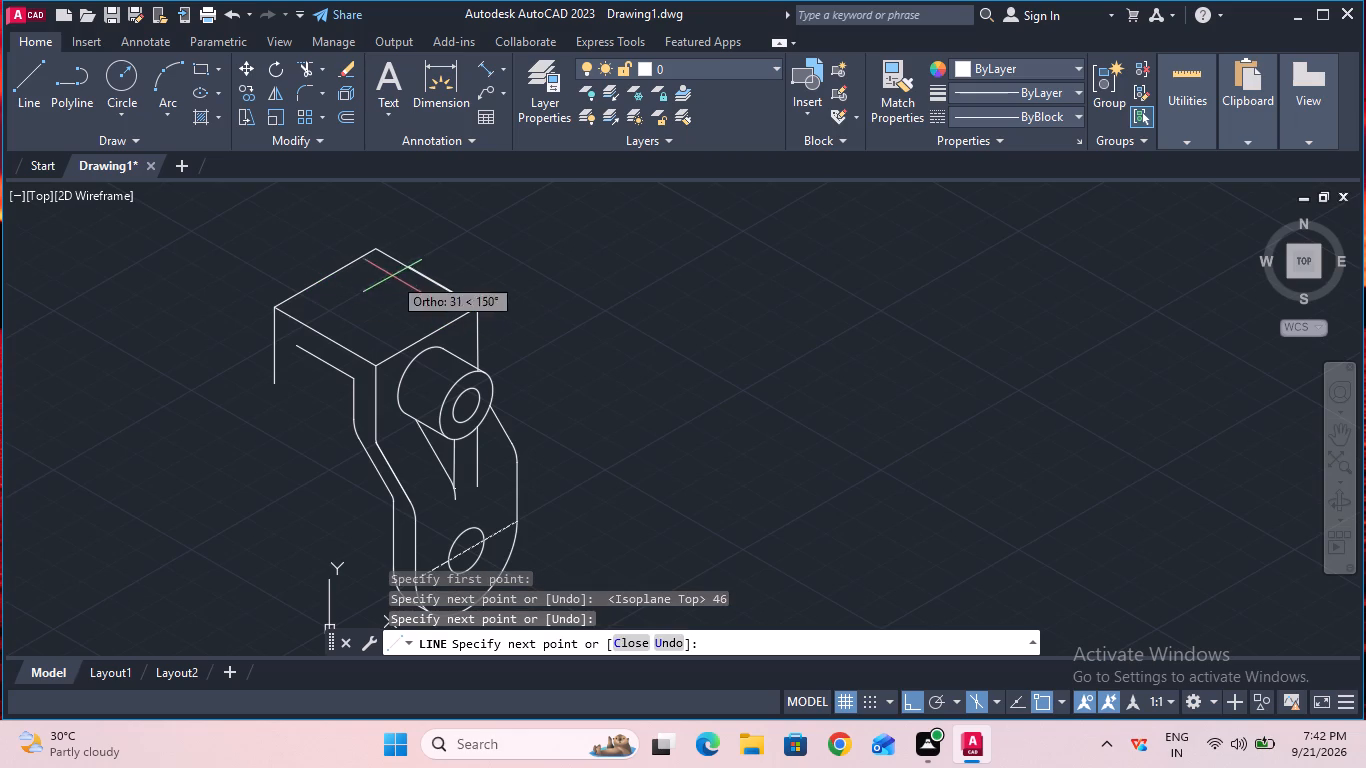
key(Escape)
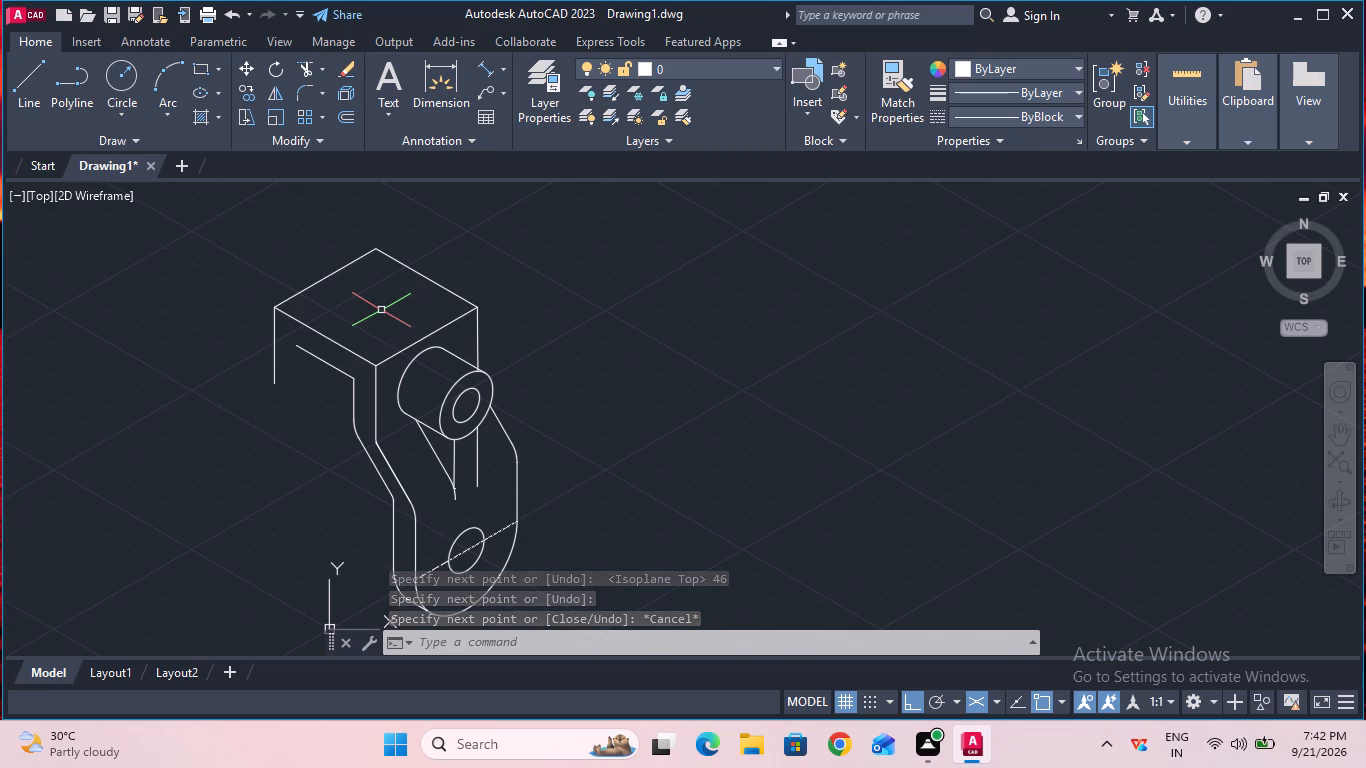
Fillet the two outer bend corners between the arm's upright edges and the flange's top side edges with a 4 mm radius.
click(308, 103)
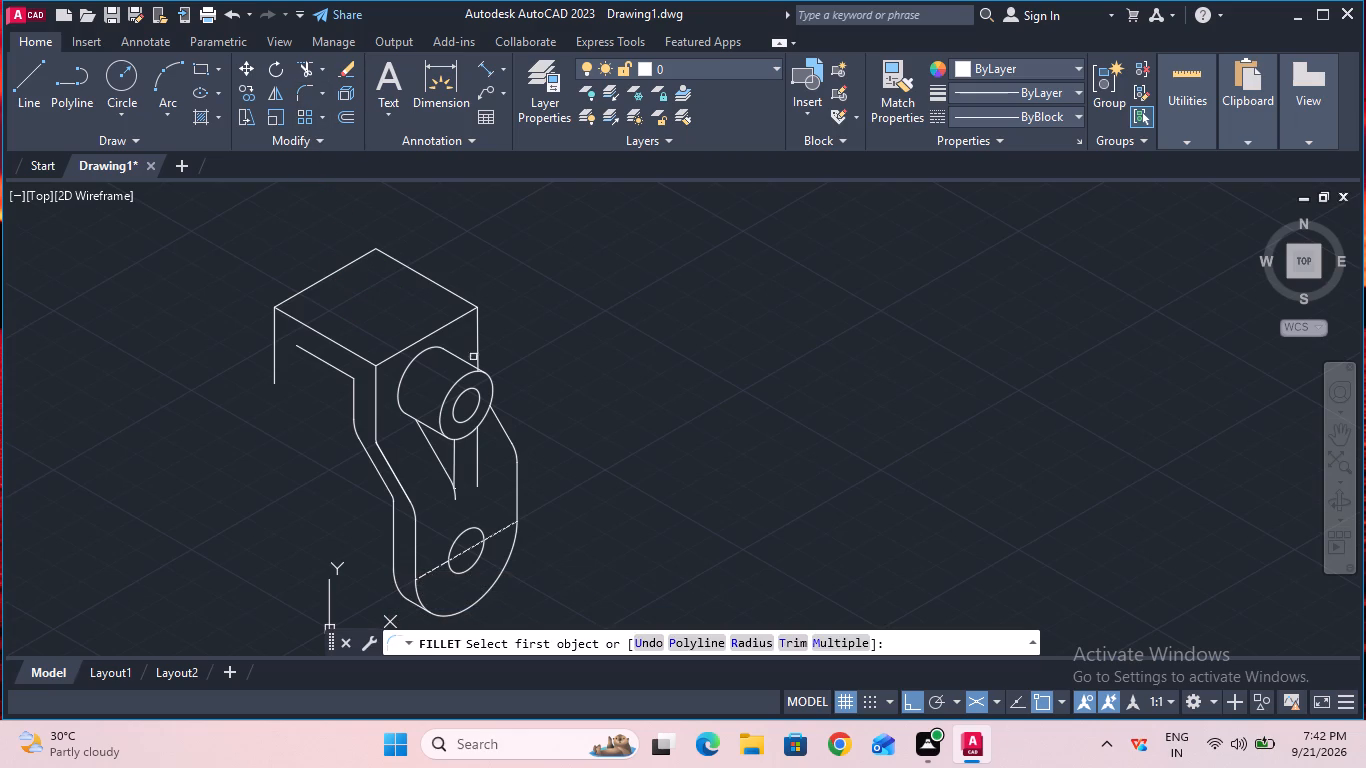
click(753, 640)
click(749, 640)
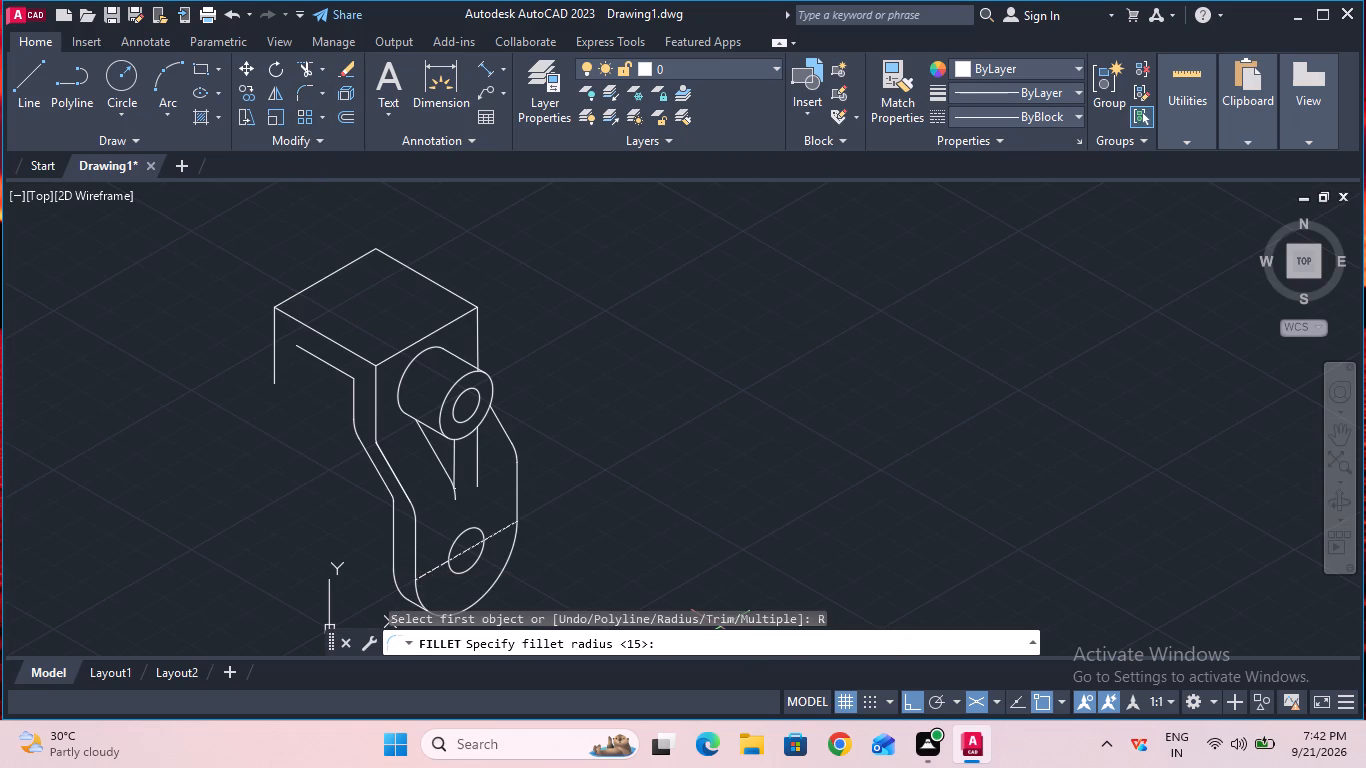
key(4)
key(Return)
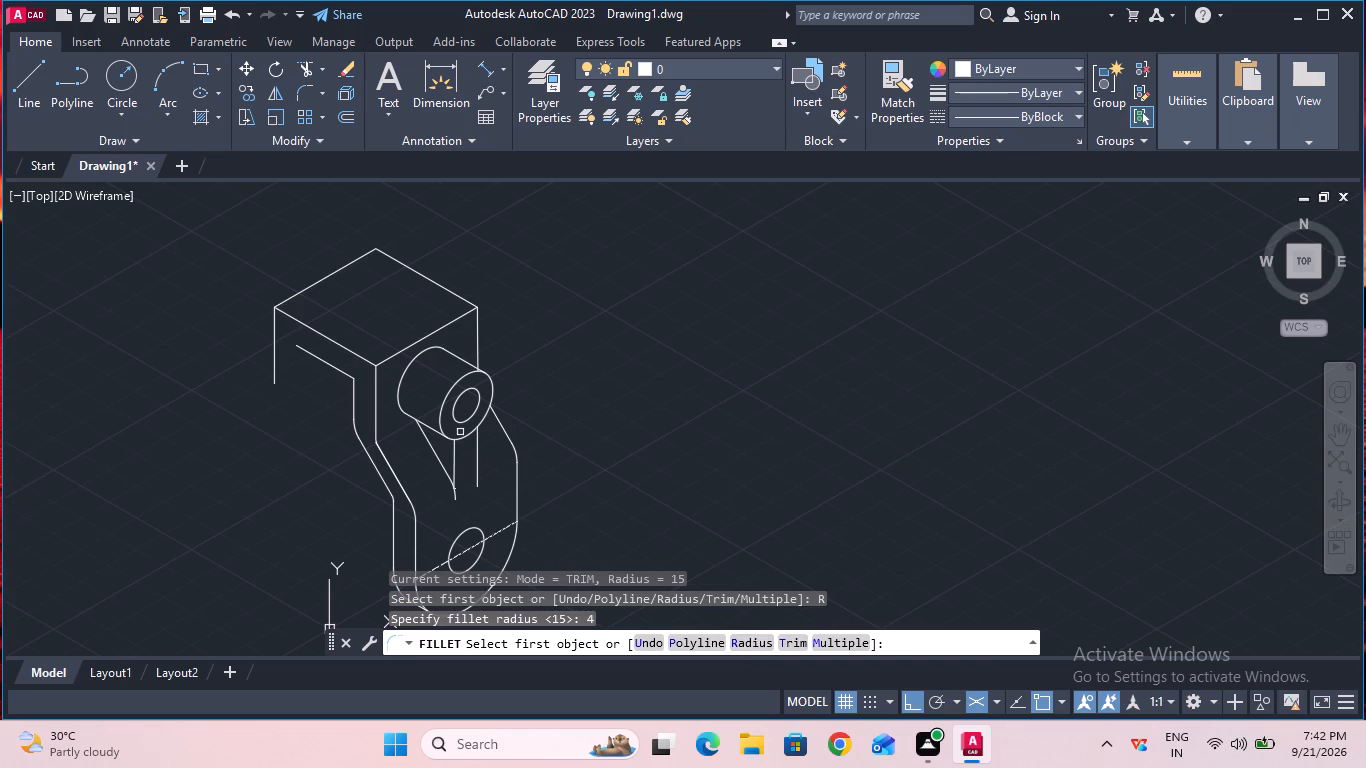
click(374, 385)
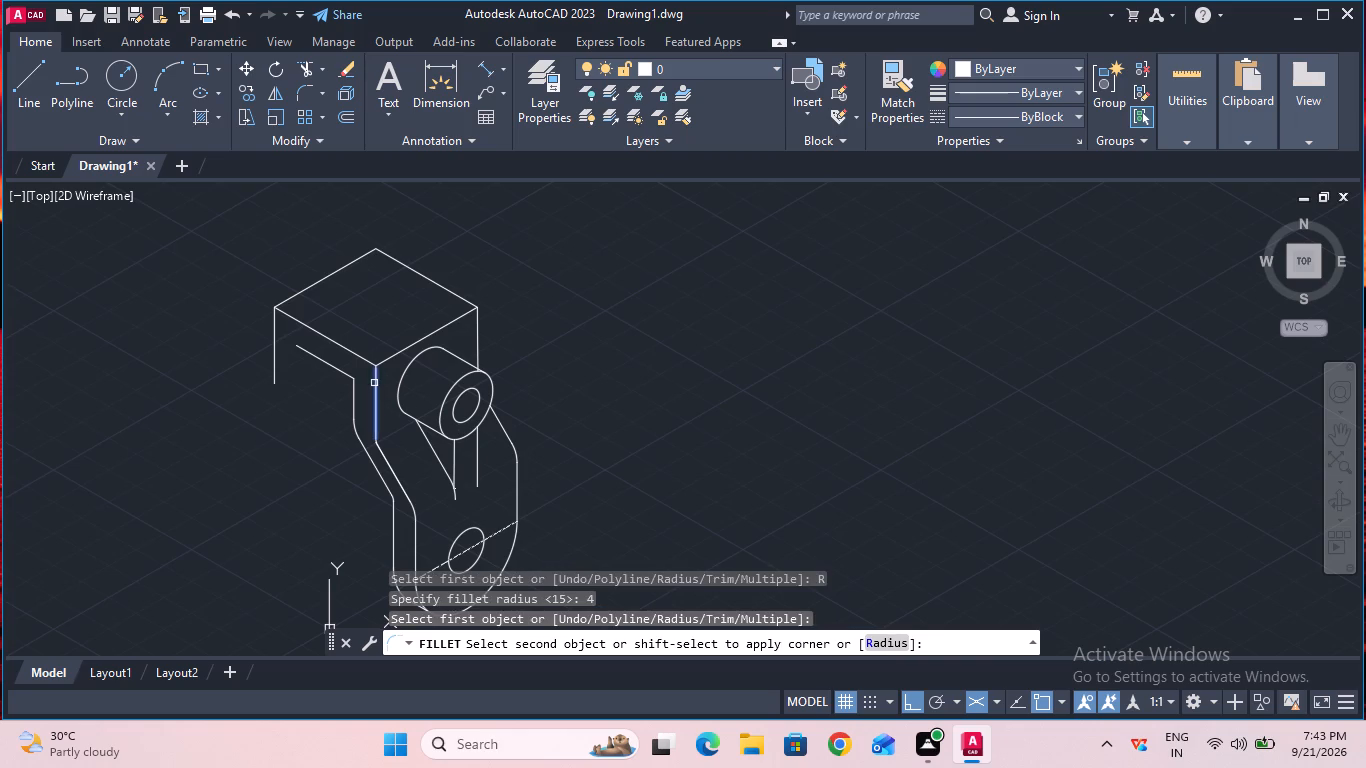
click(371, 366)
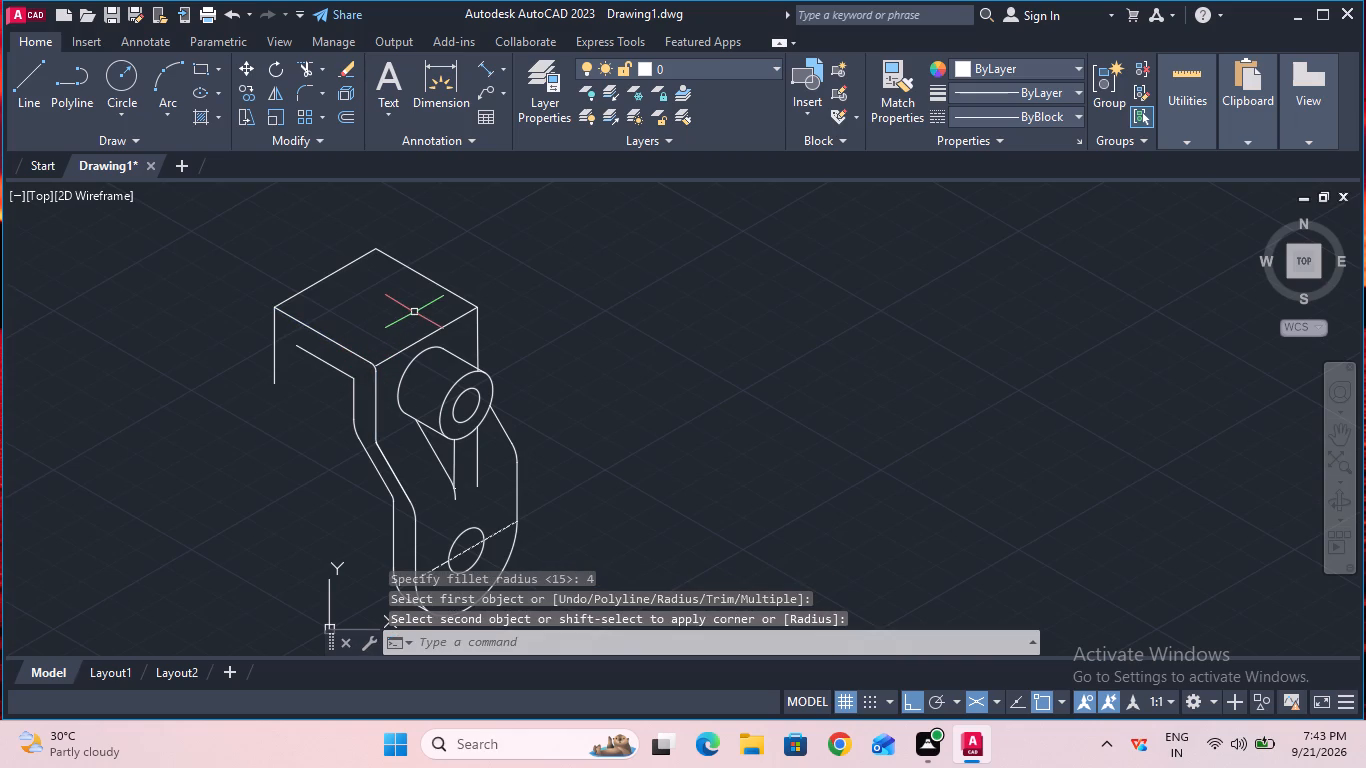
click(303, 94)
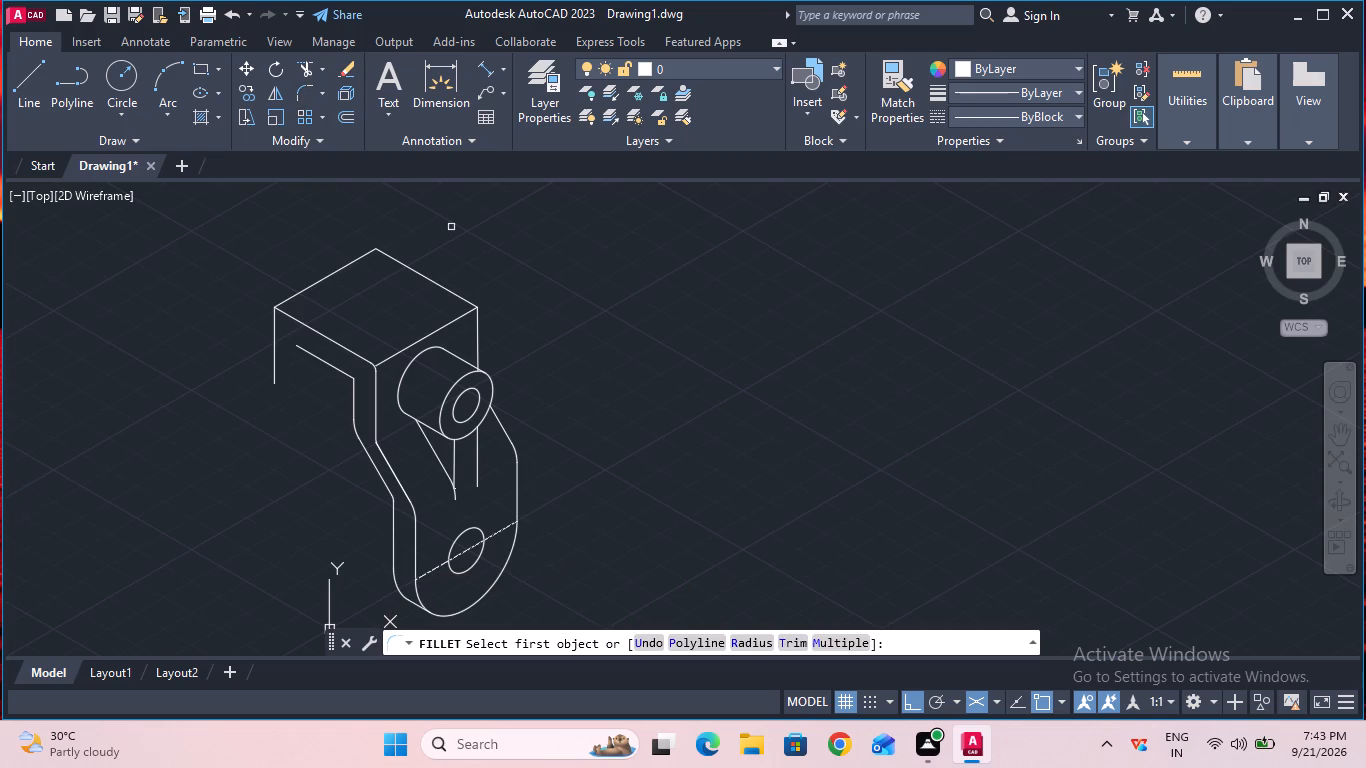
click(478, 325)
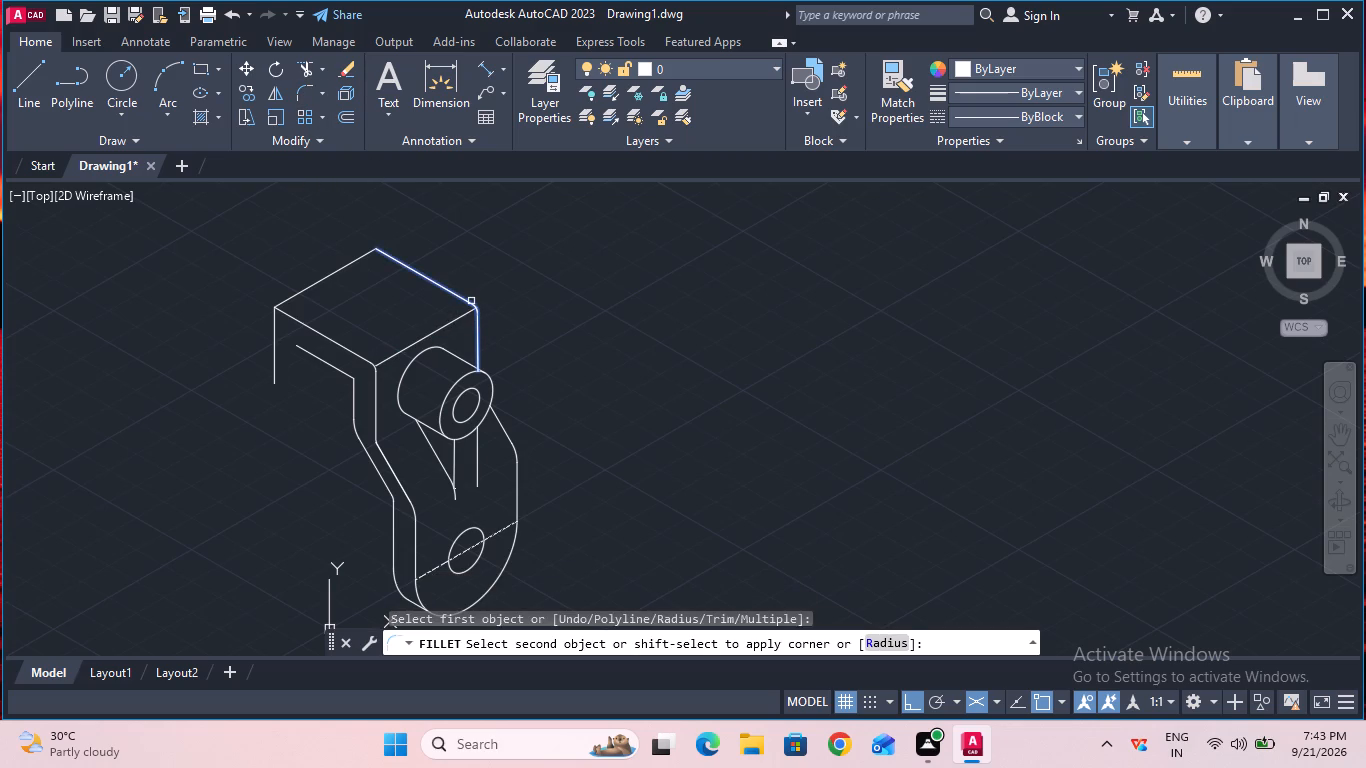
click(469, 300)
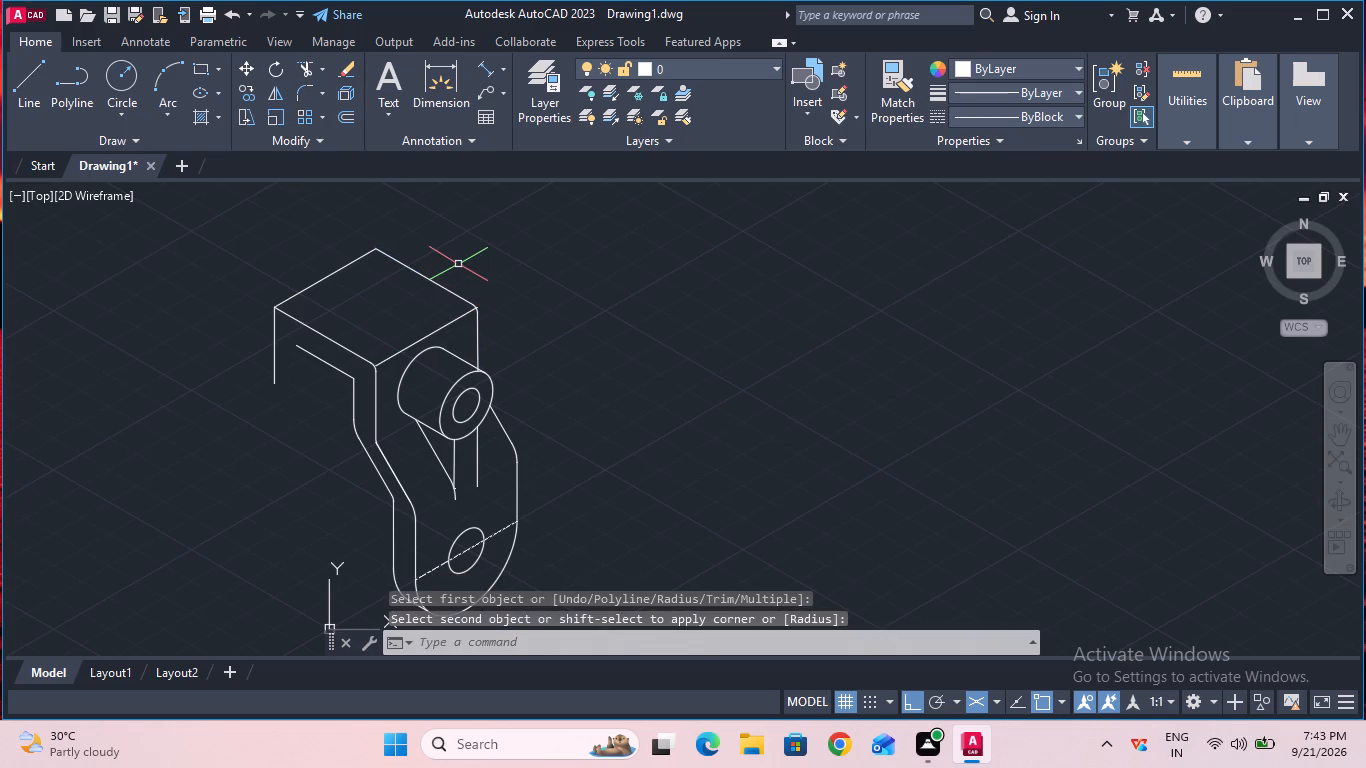
Extend the flange's front bend line at its left end to meet the left 4 mm fillet arc.
ctrl+scroll(458, 264, up, 3)
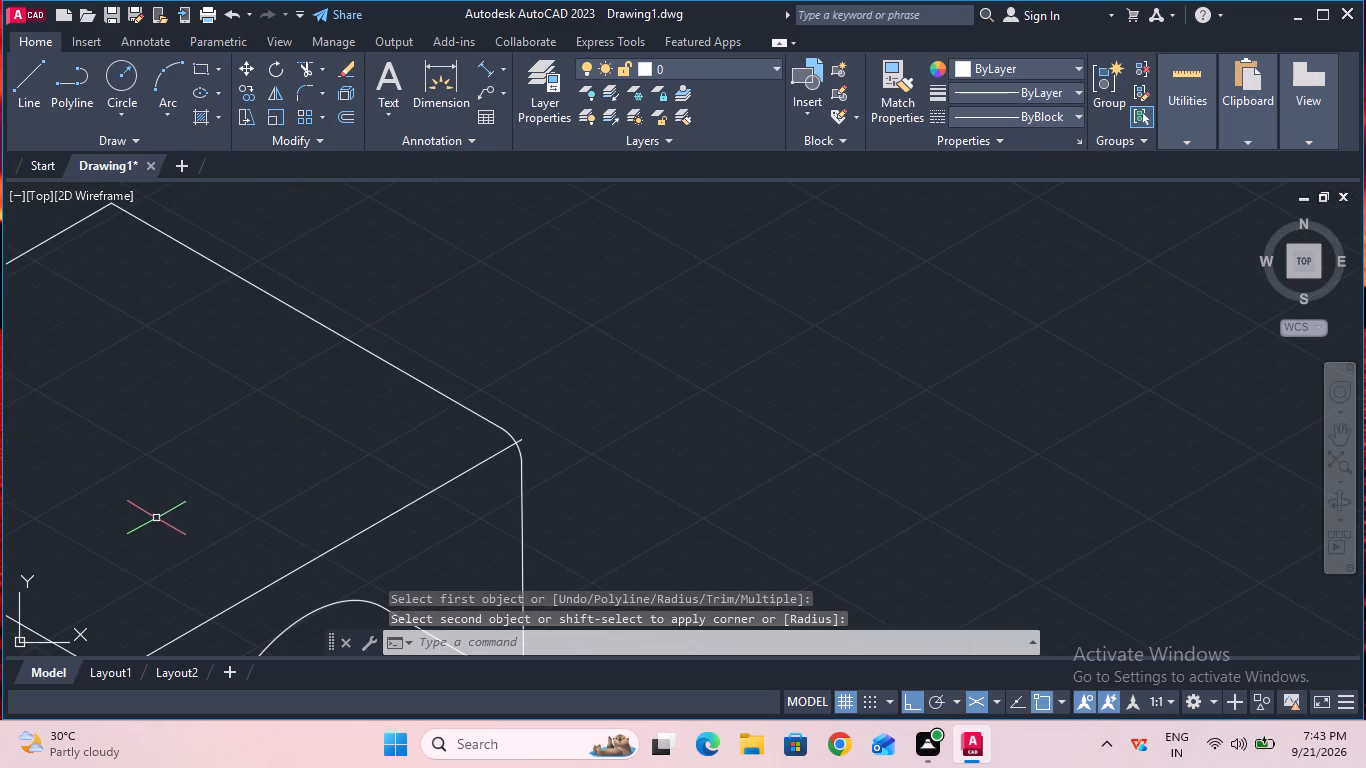
click(1331, 440)
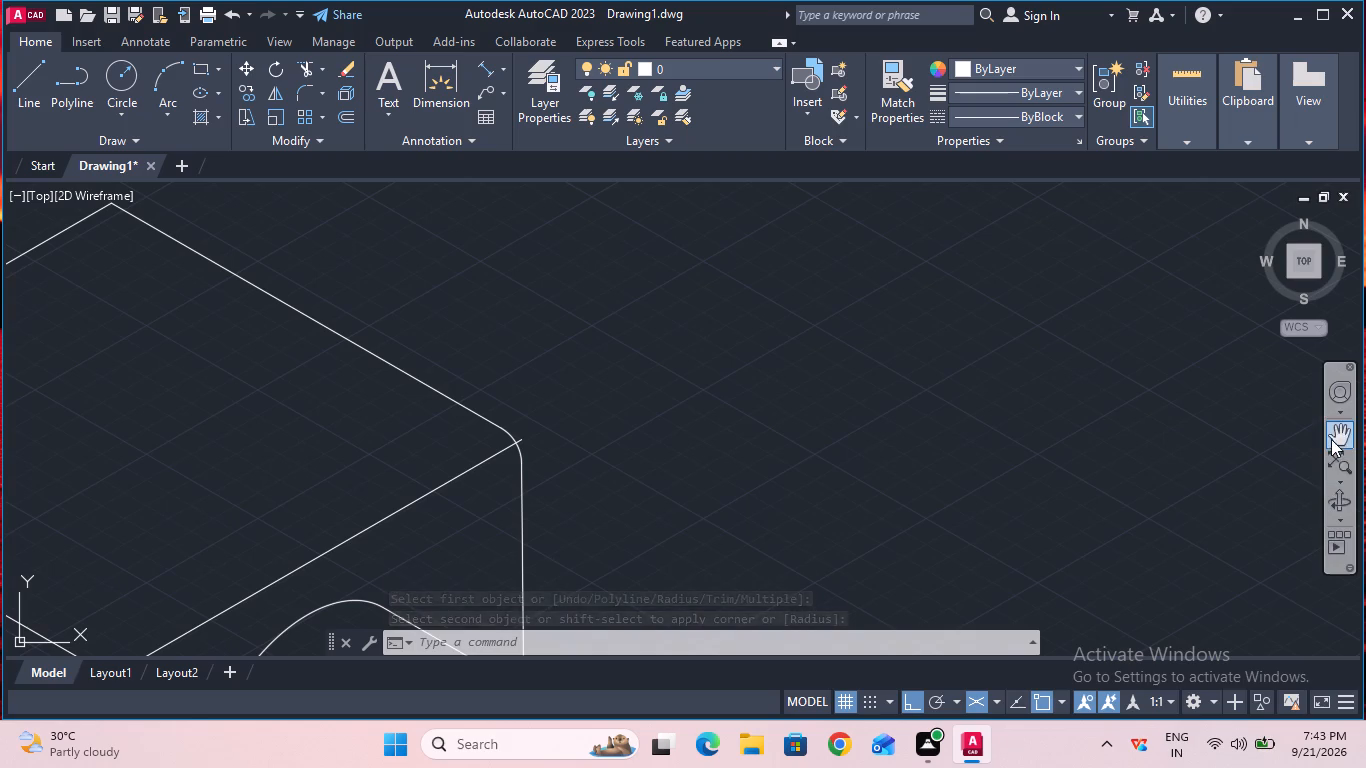
drag(974, 476, 1103, 330)
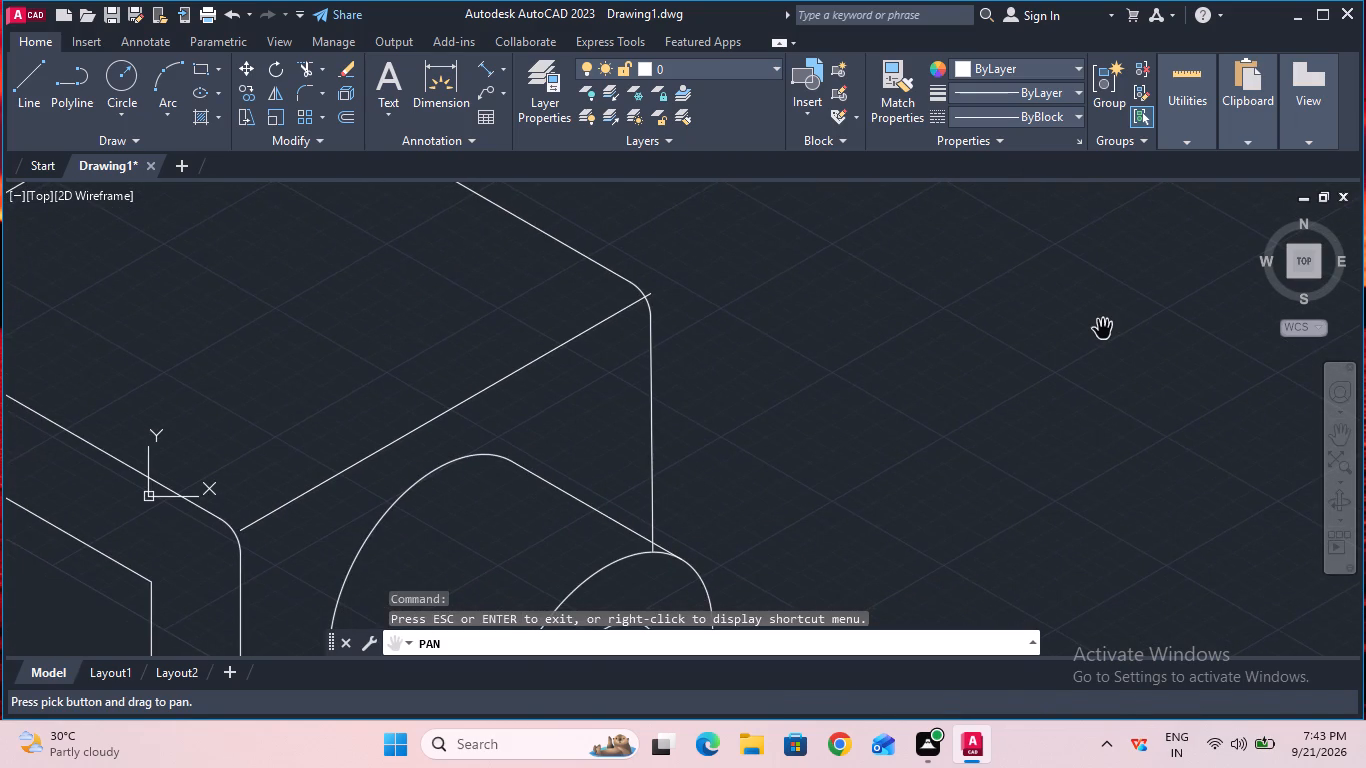
key(Escape)
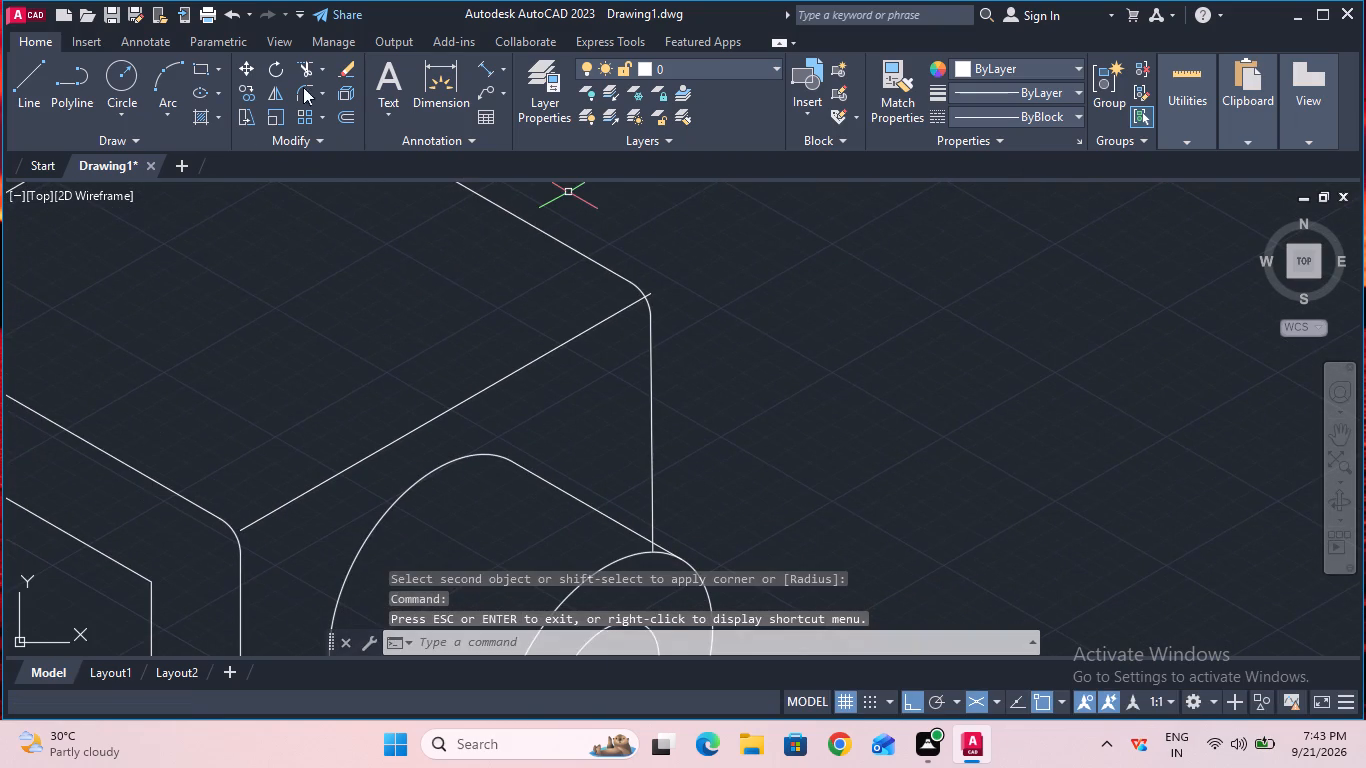
click(318, 70)
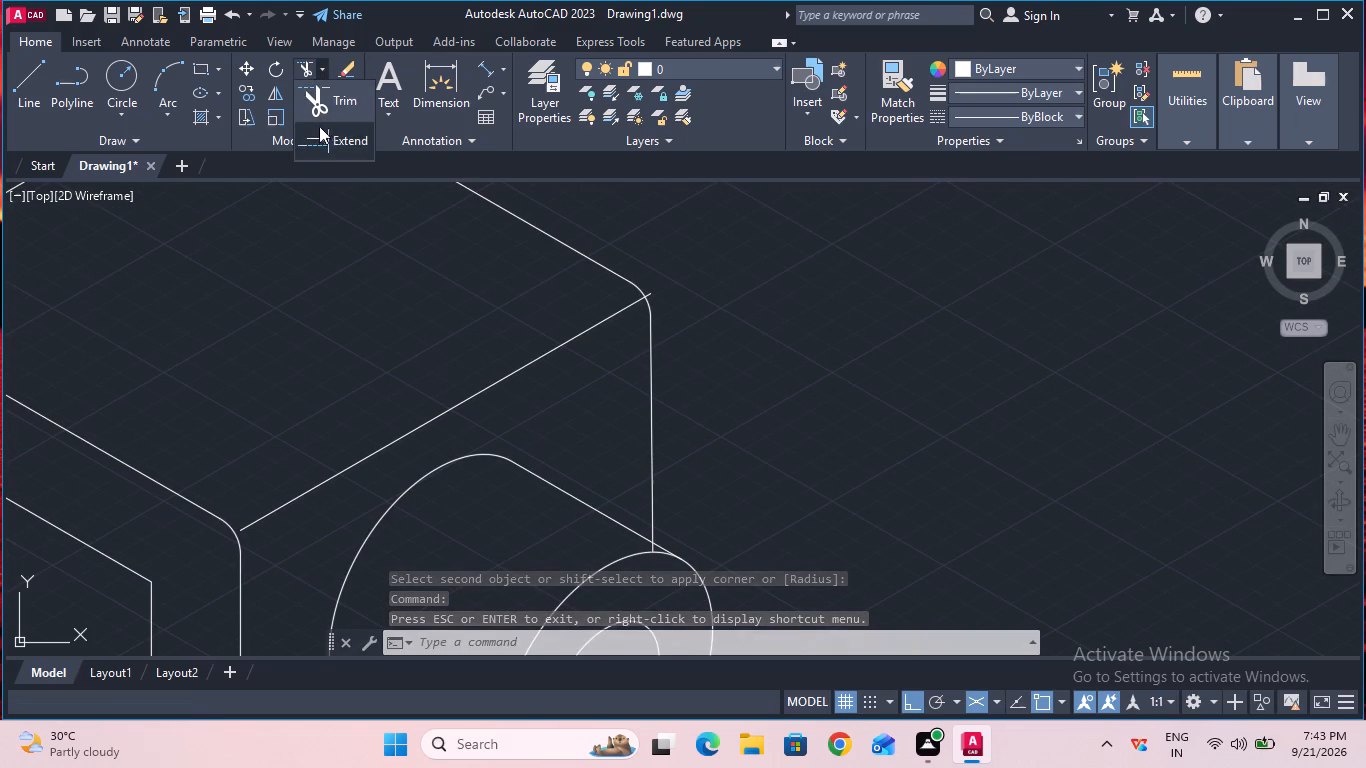
click(321, 133)
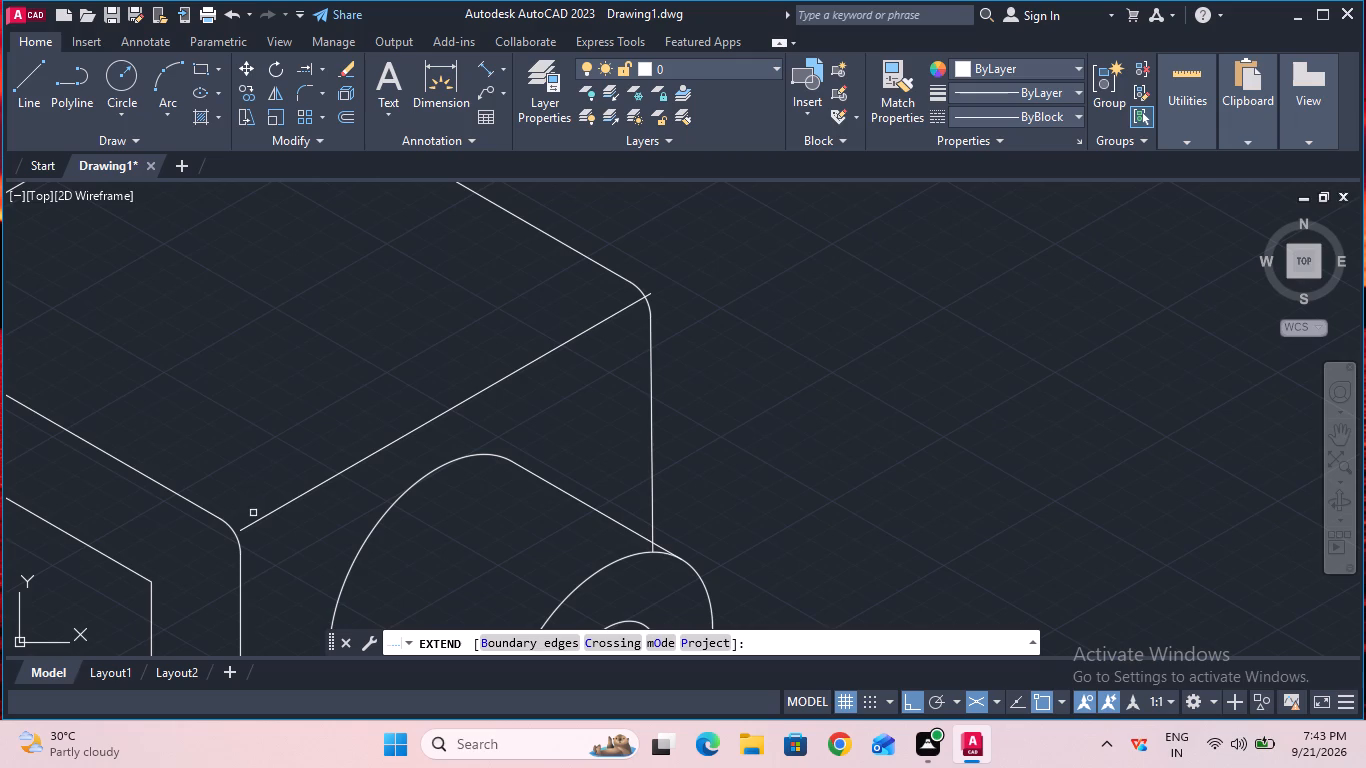
click(254, 519)
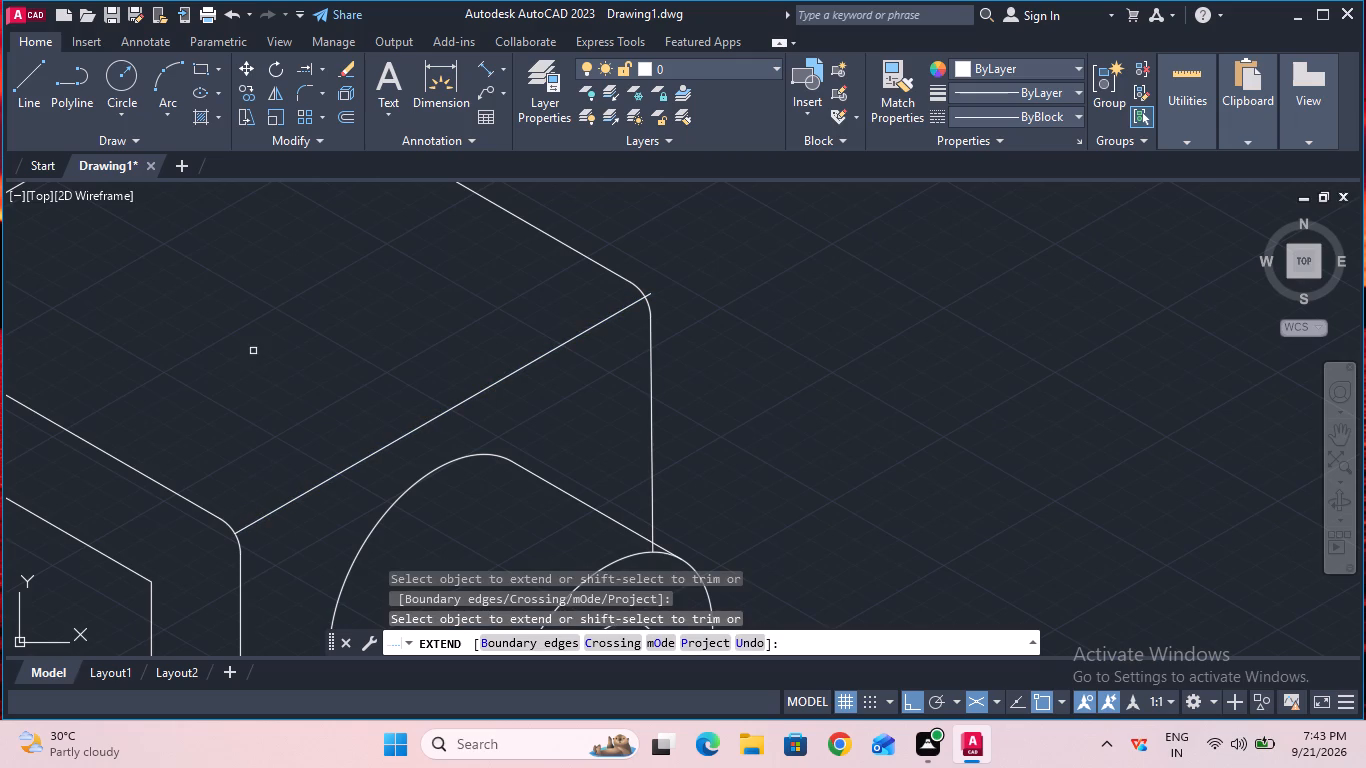
Trim the overshoot of the front bend line beyond the right fillet arc.
click(322, 71)
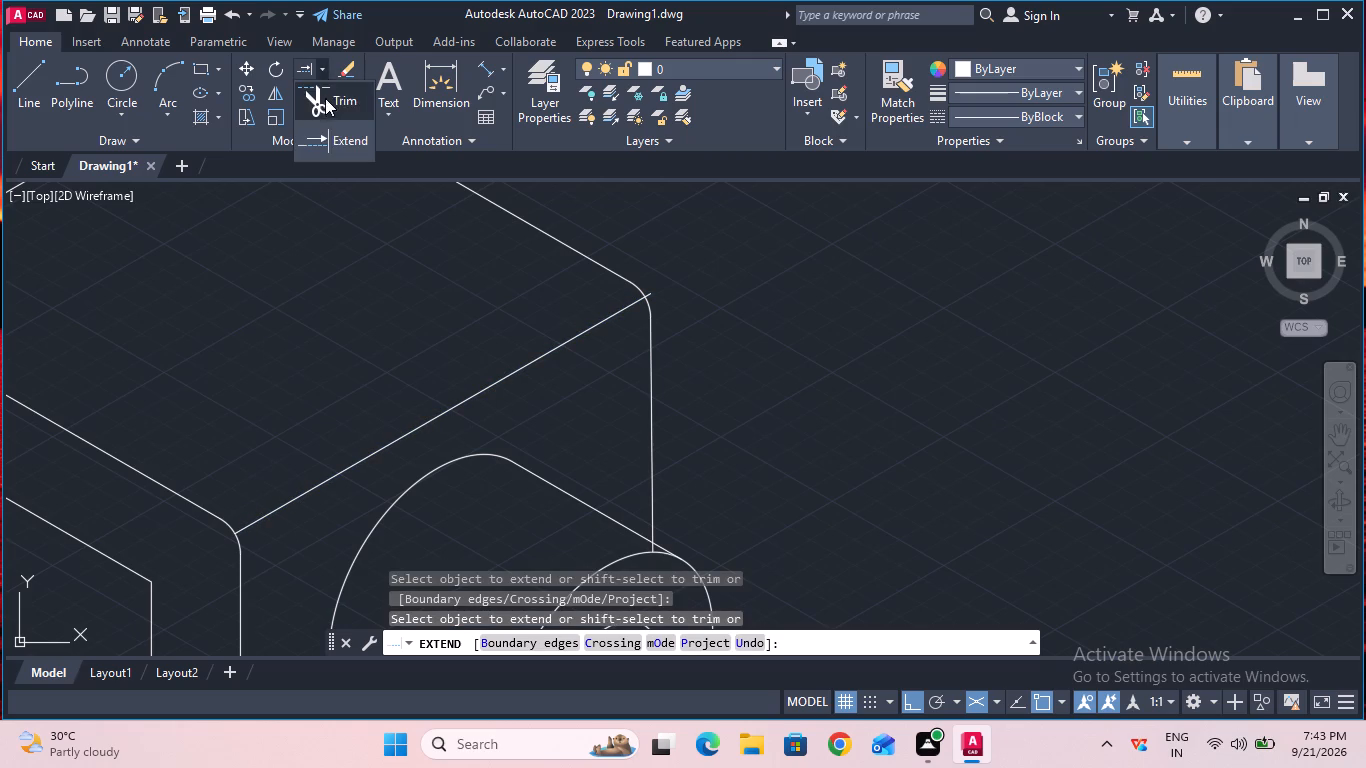
click(327, 104)
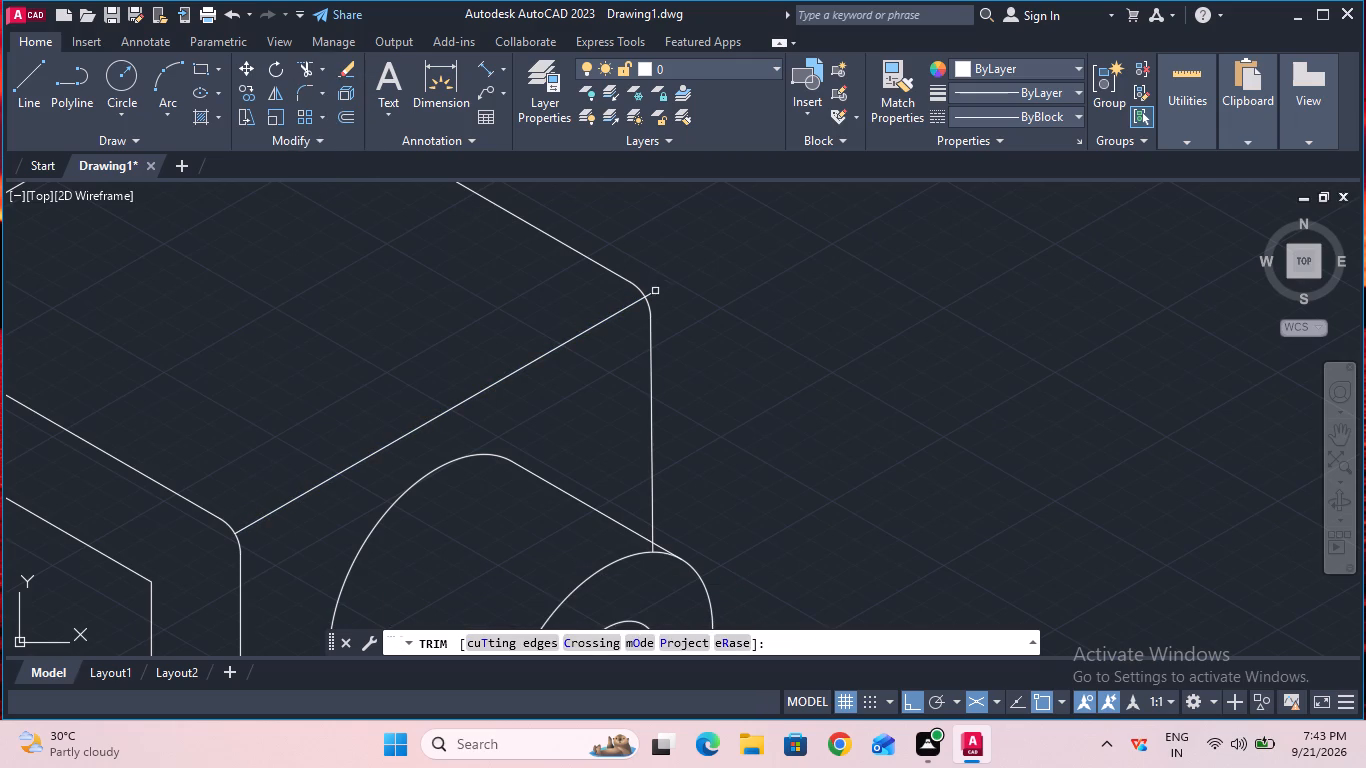
click(650, 293)
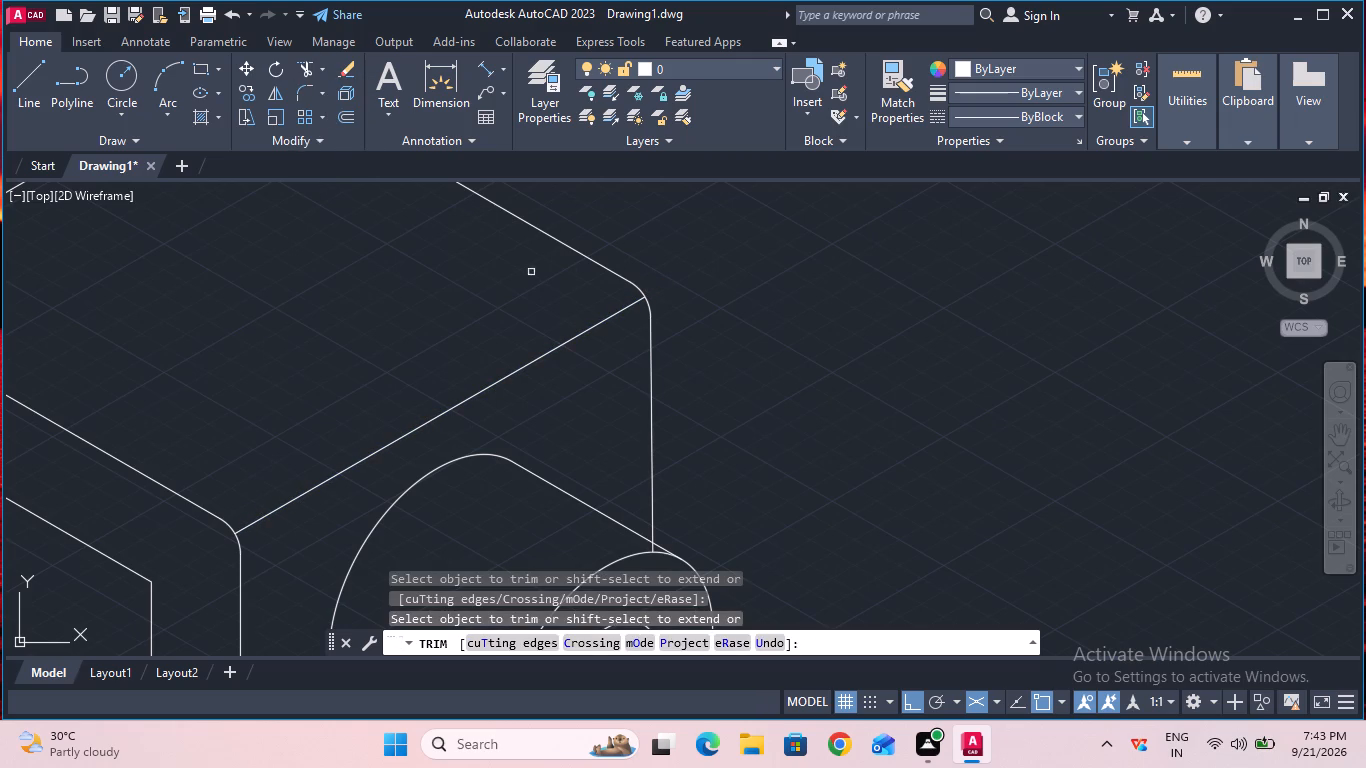
ctrl+scroll(458, 277, down, 2)
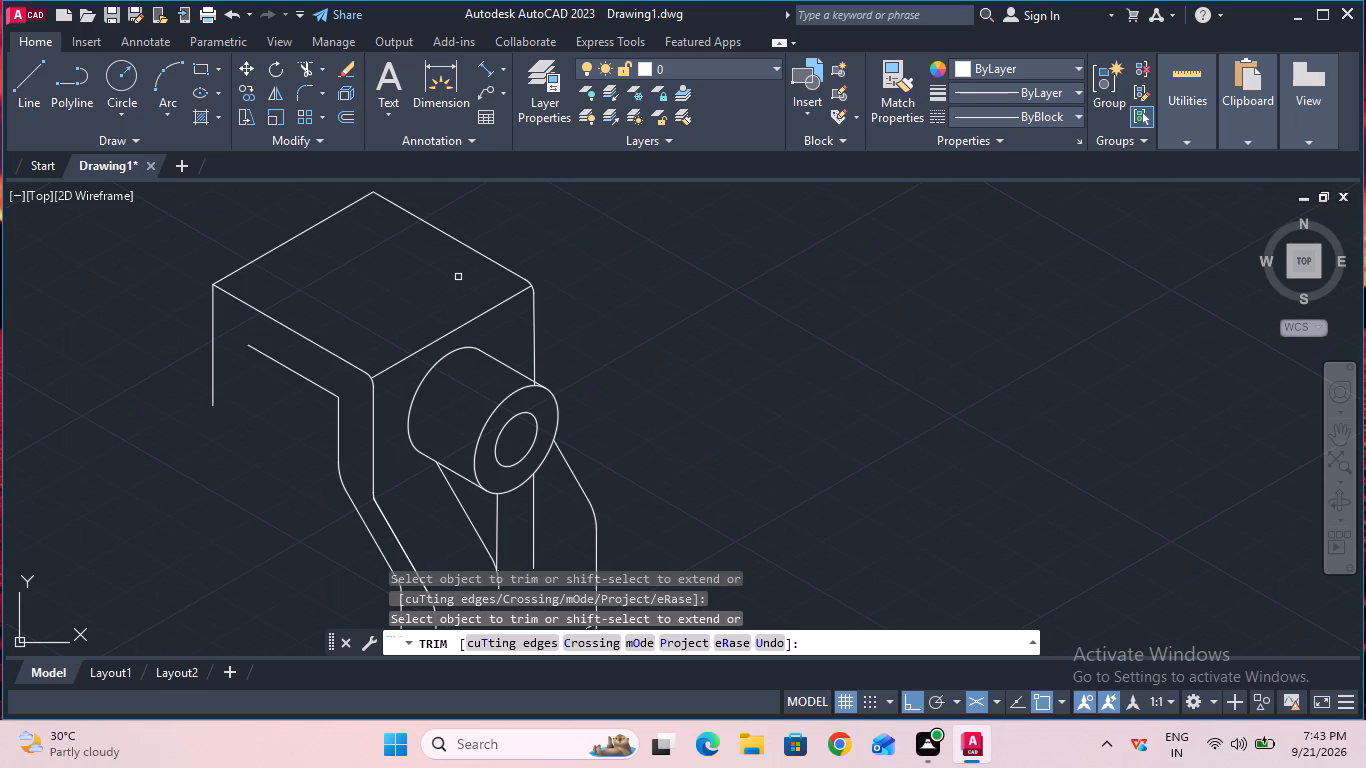
key(Escape)
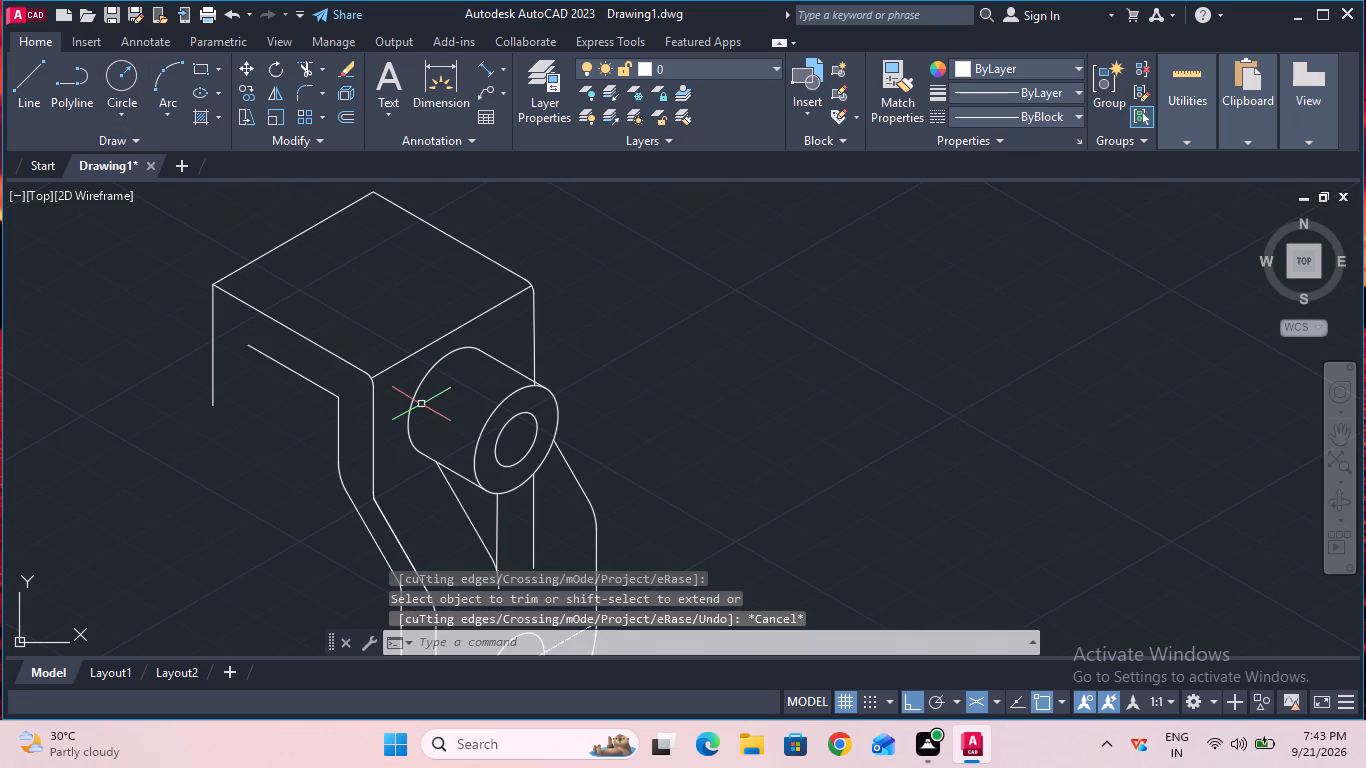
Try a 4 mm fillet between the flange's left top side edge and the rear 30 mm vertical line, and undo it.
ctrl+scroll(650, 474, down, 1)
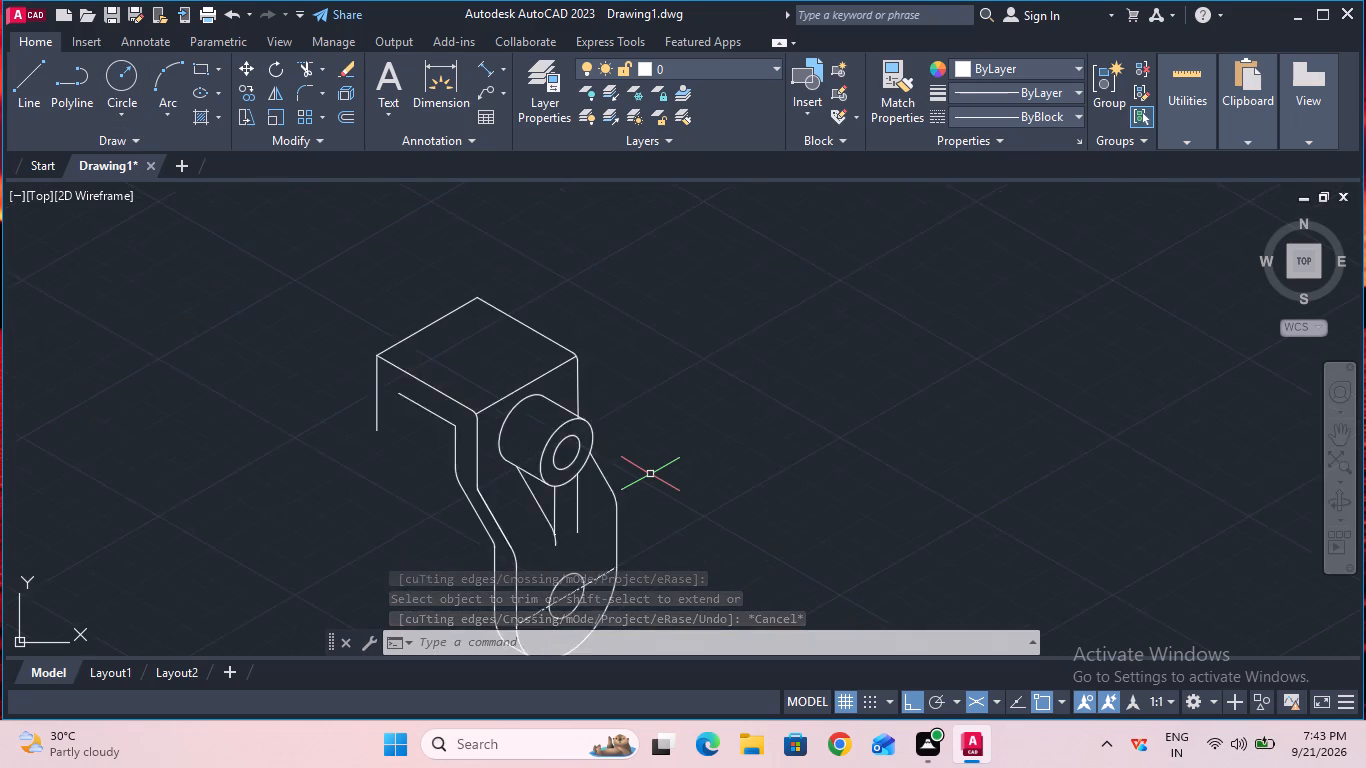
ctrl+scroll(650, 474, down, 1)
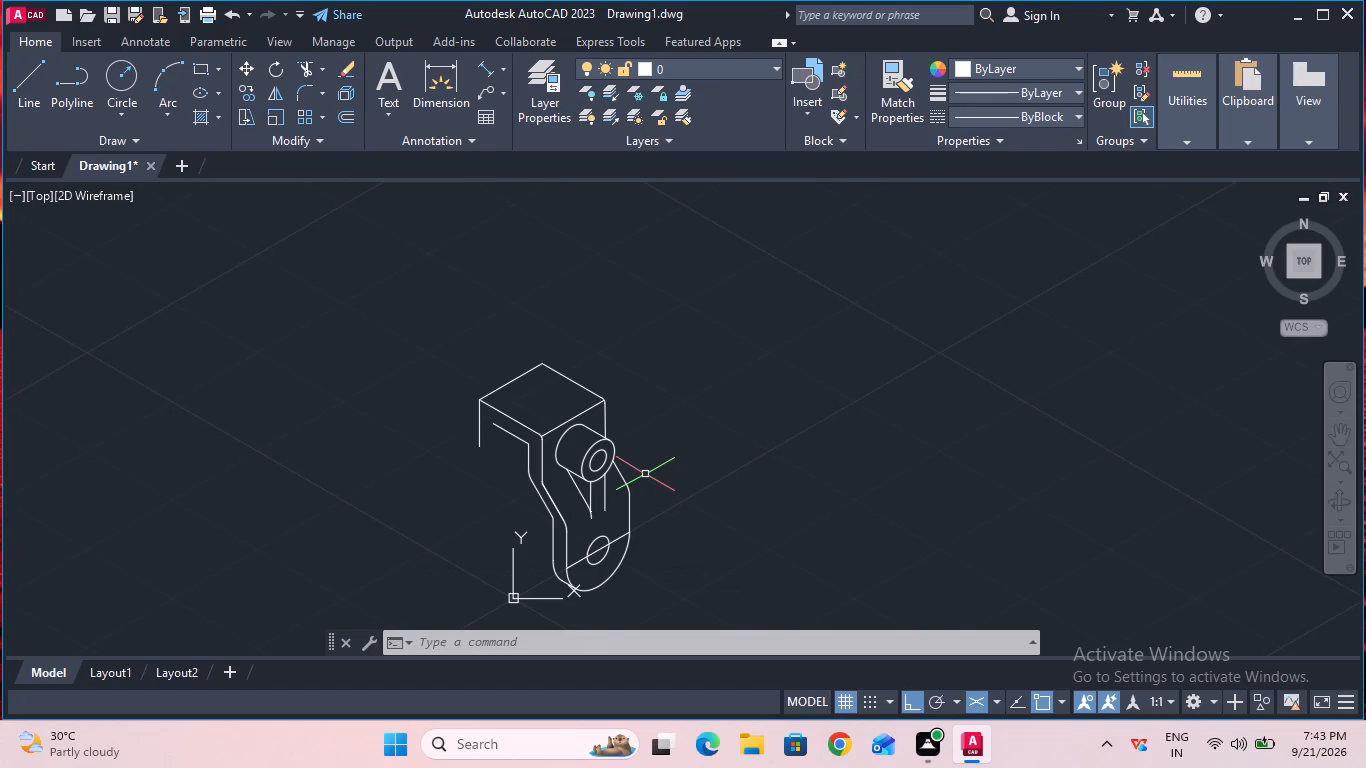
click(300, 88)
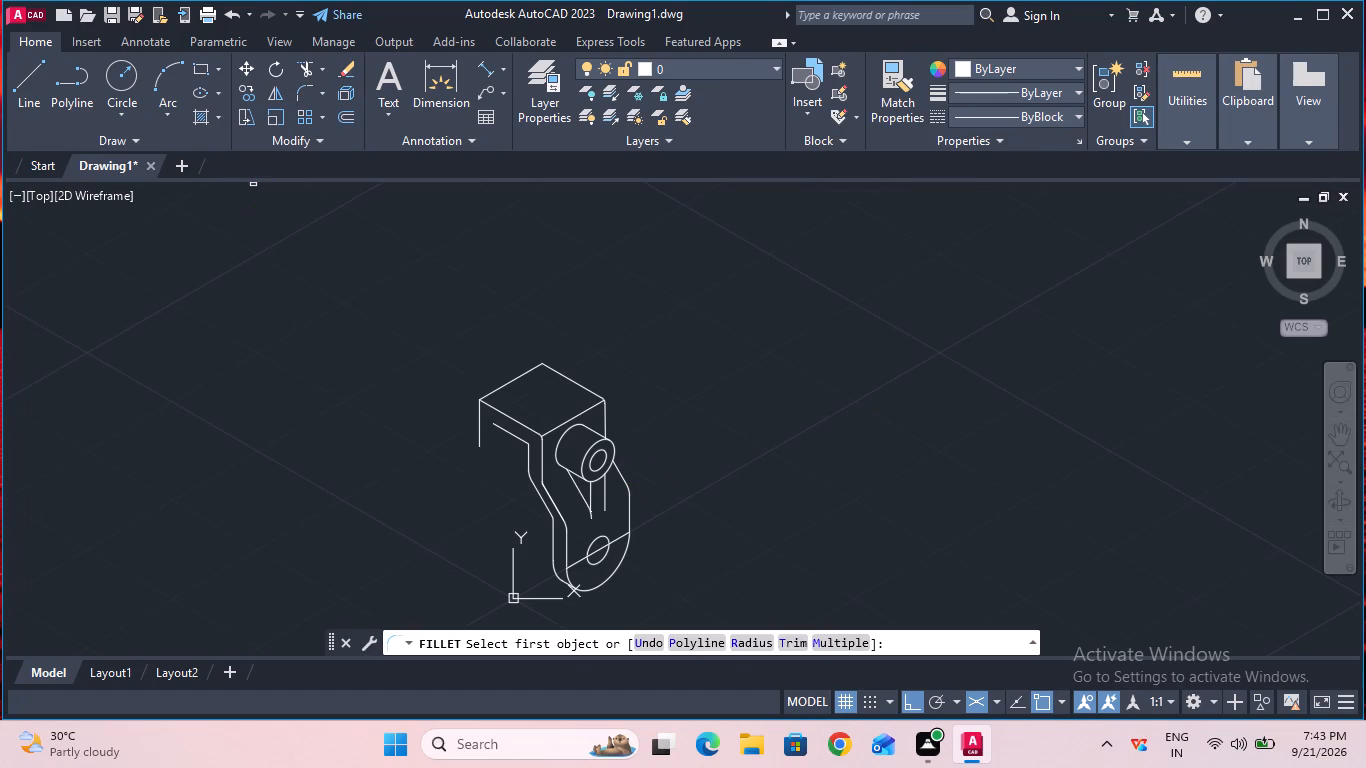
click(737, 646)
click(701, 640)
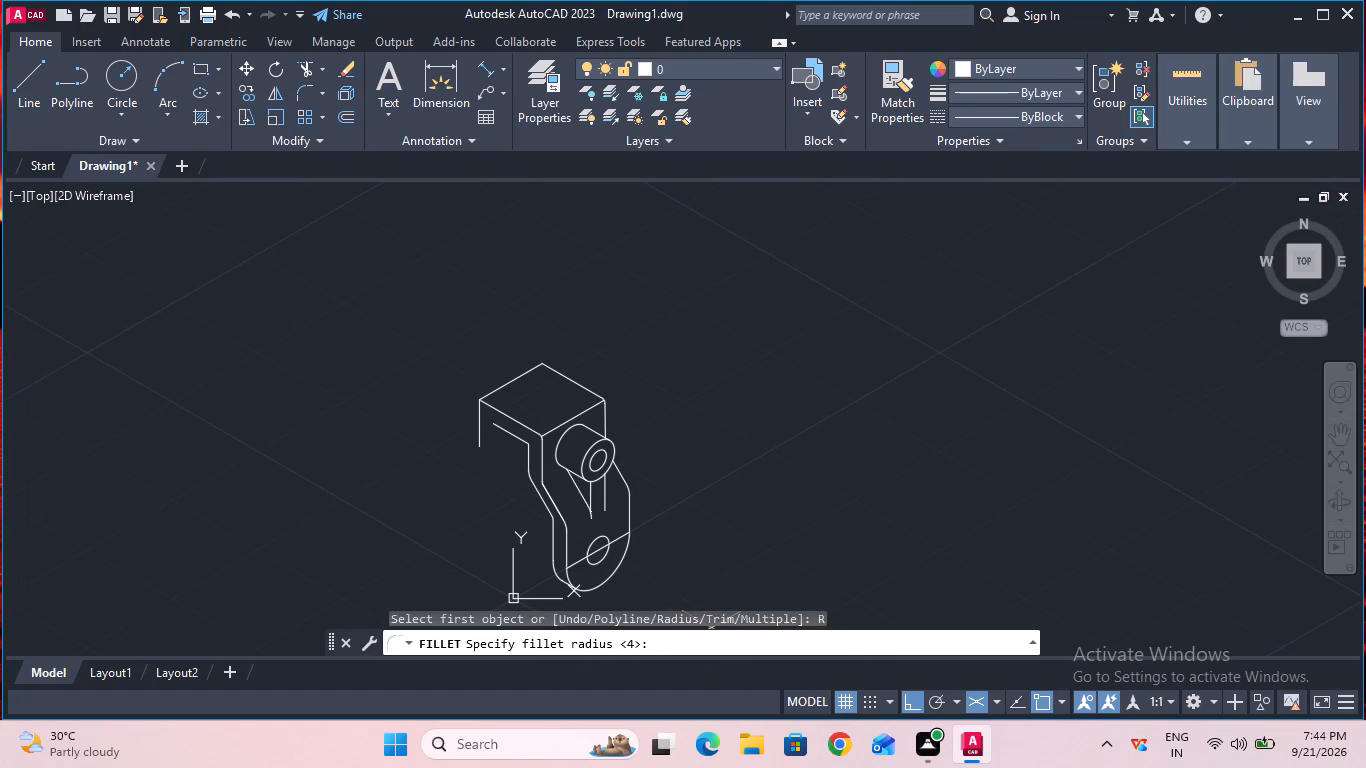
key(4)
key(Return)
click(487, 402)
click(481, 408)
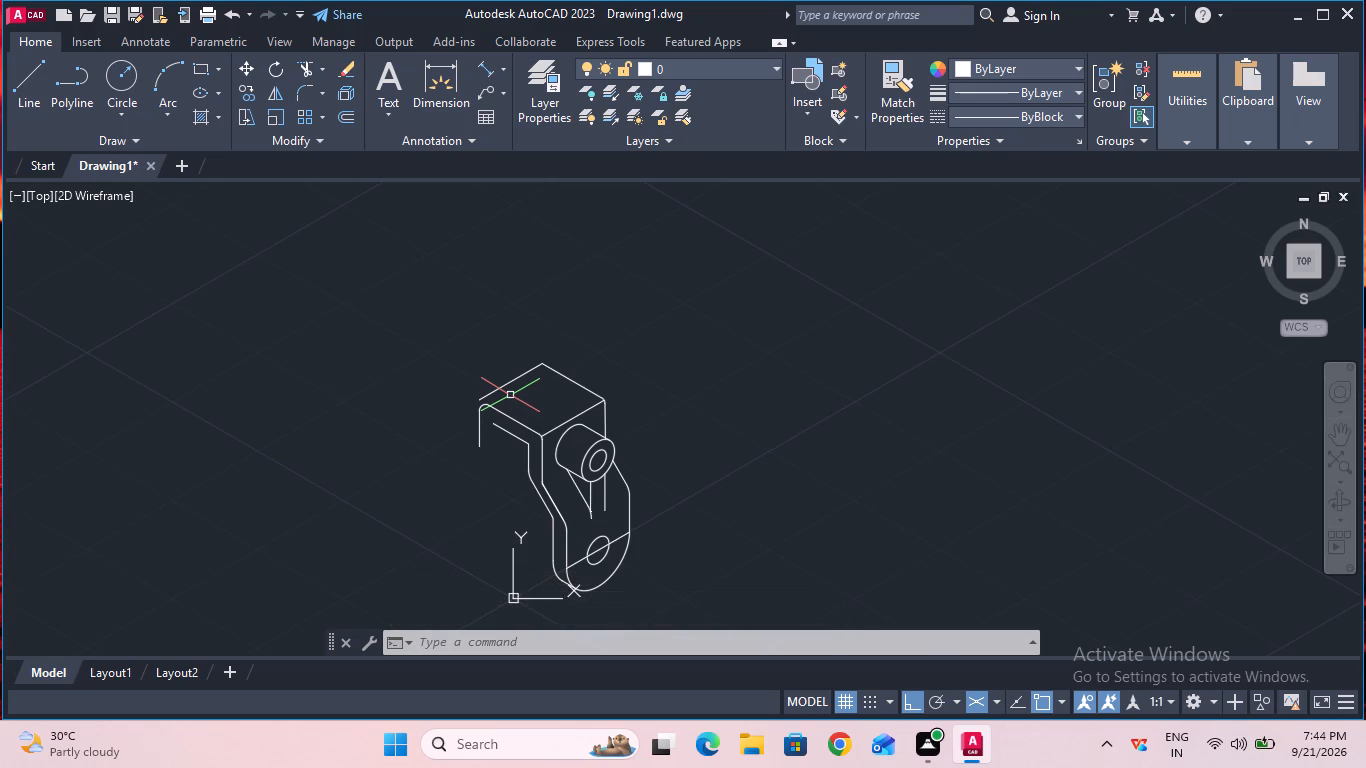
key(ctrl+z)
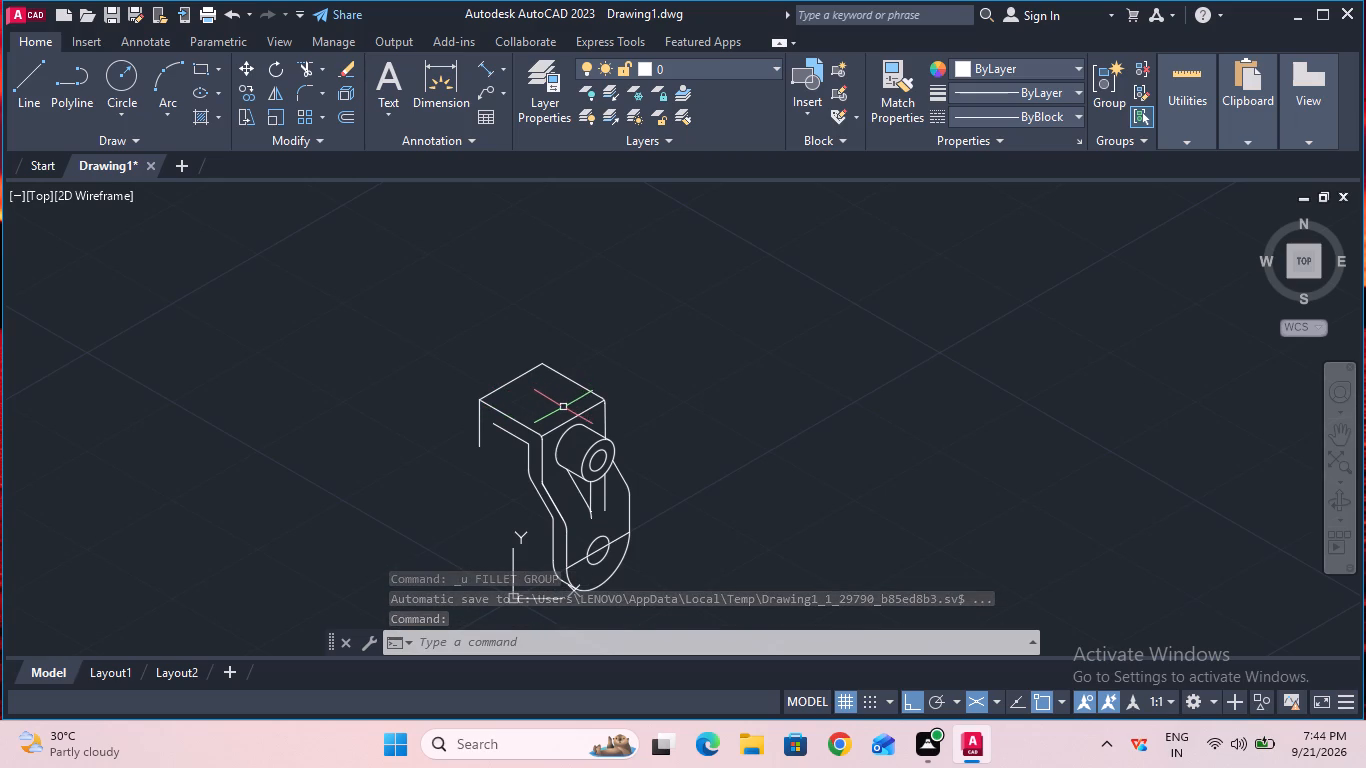
Measure the aligned distance from the free end of the flange's lower line to the rear left vertical line.
ctrl+scroll(497, 432, up, 2)
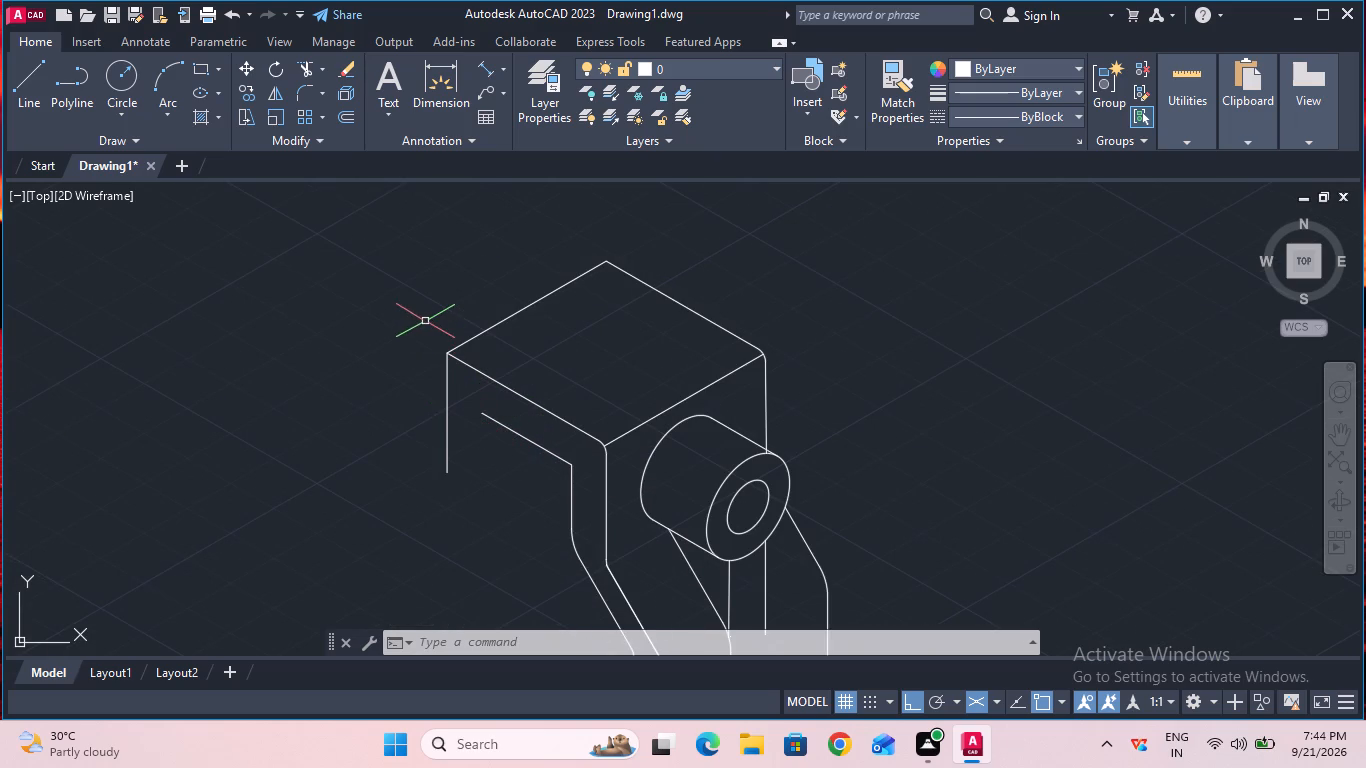
click(482, 72)
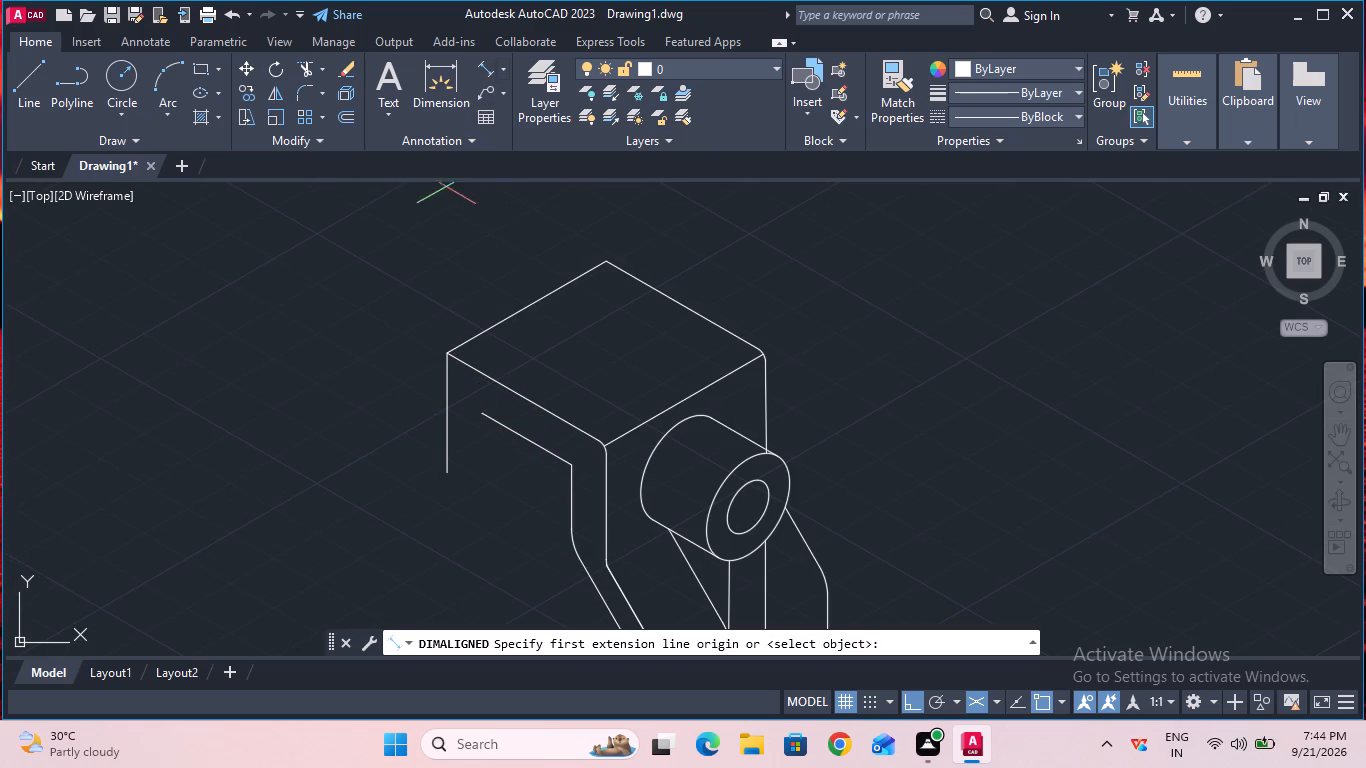
click(478, 414)
click(445, 391)
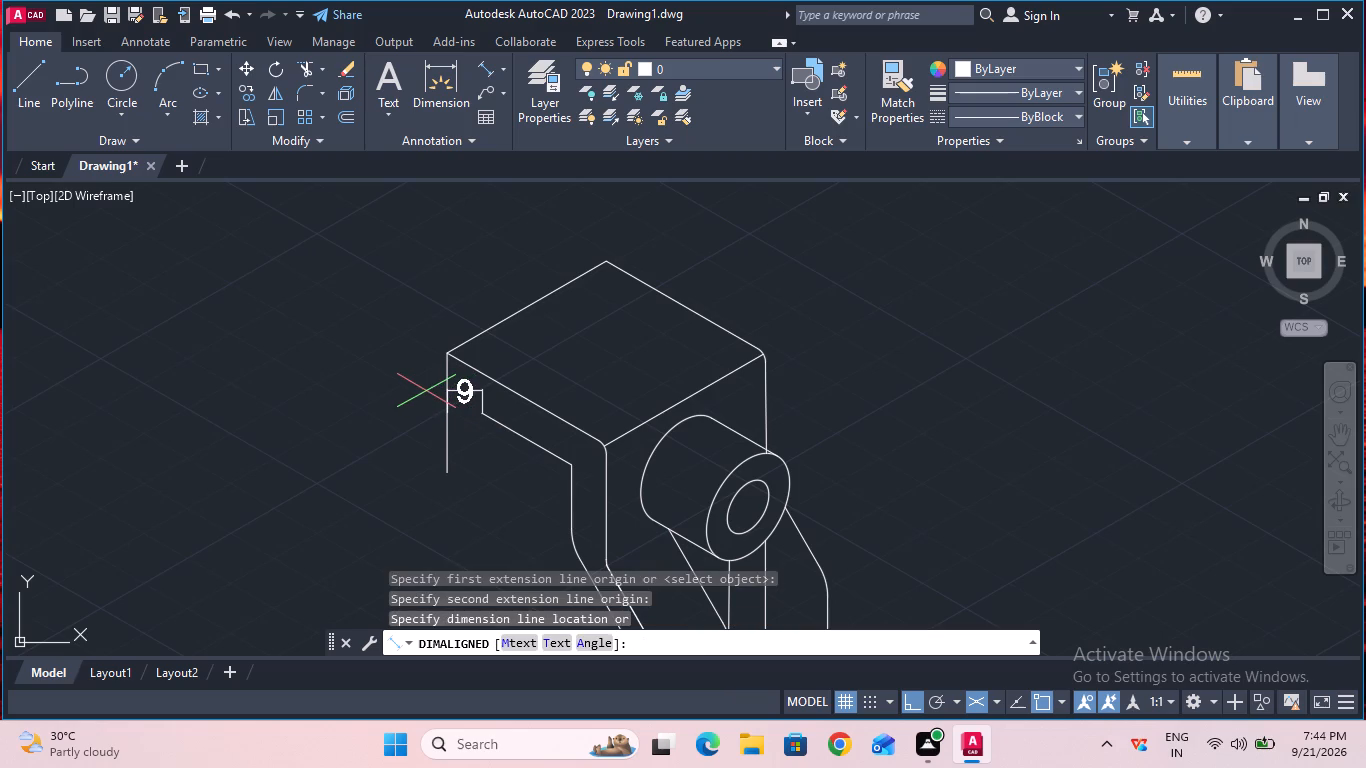
key(Escape)
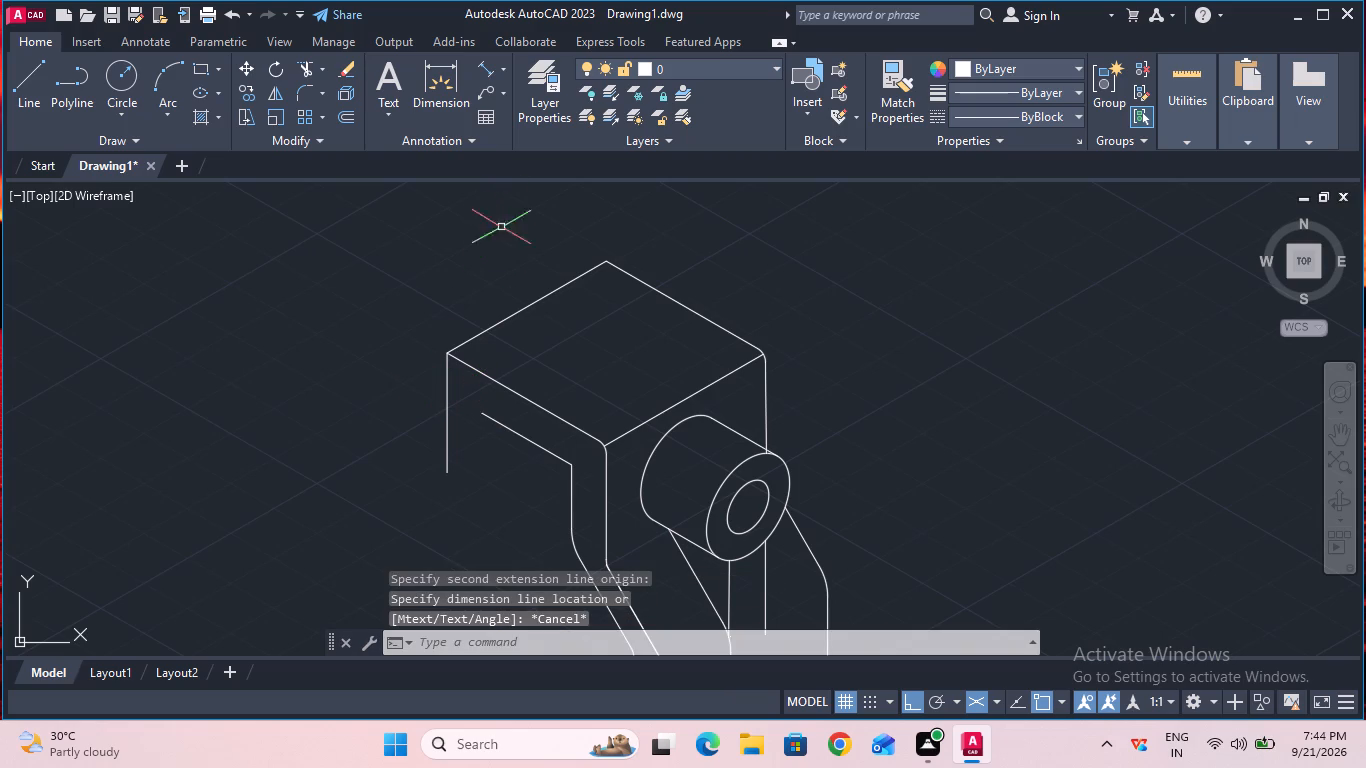
Measure the aligned distance between the arm's two left upright edges, starting at the inner bend corner.
click(486, 70)
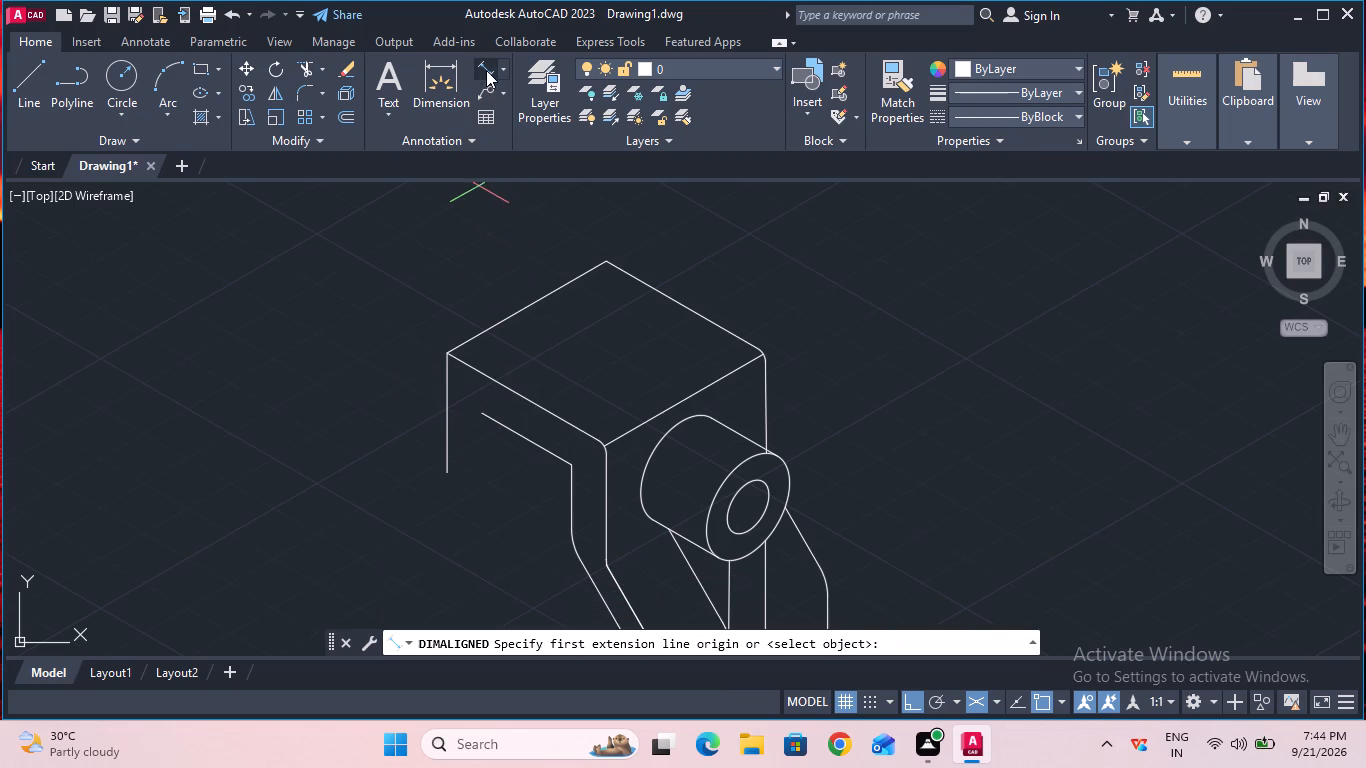
click(571, 471)
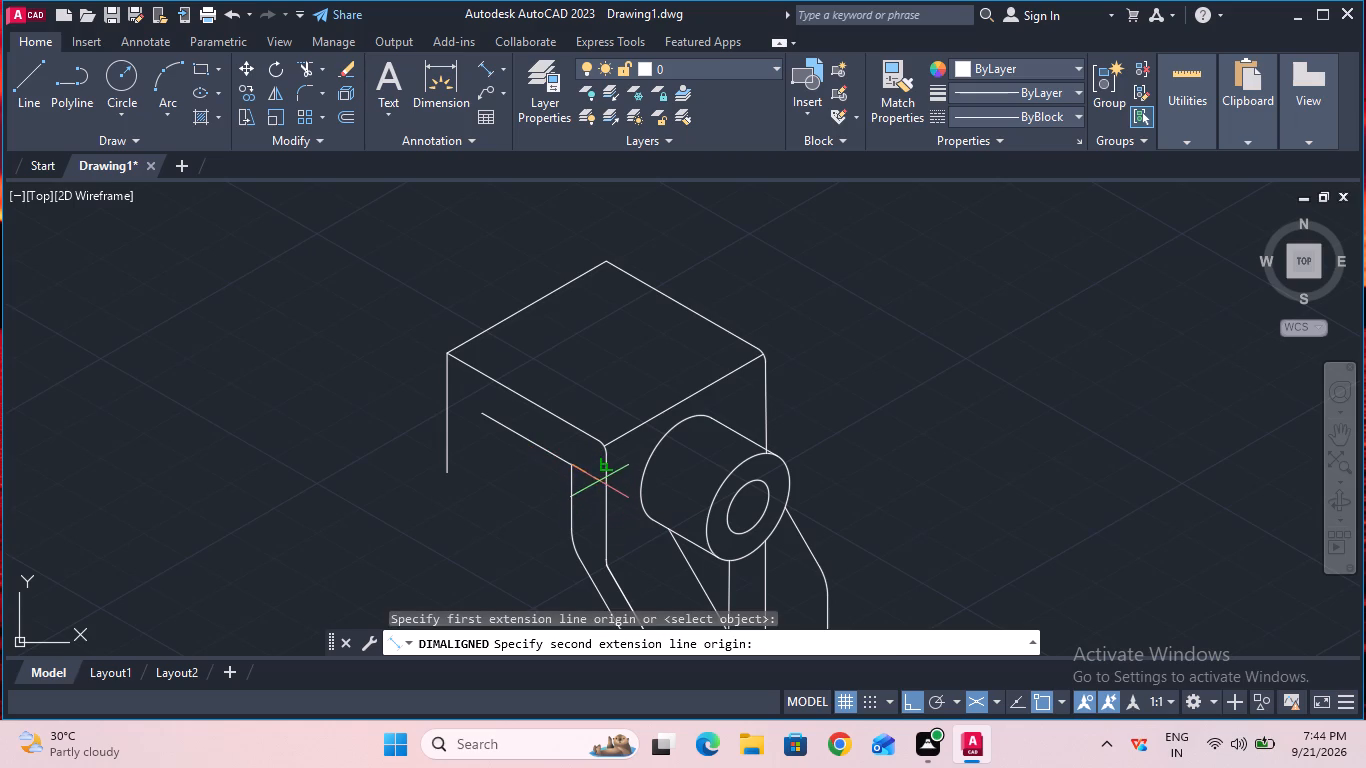
click(599, 486)
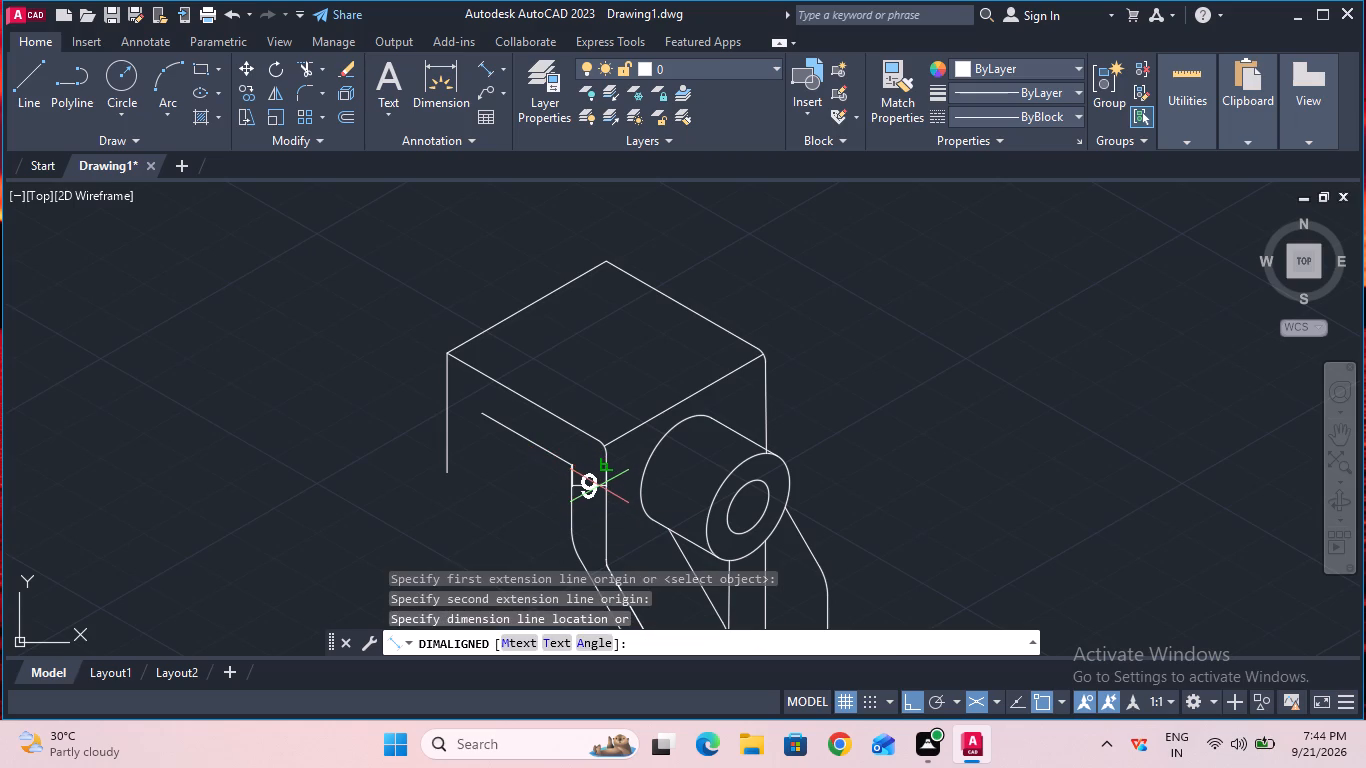
key(Escape)
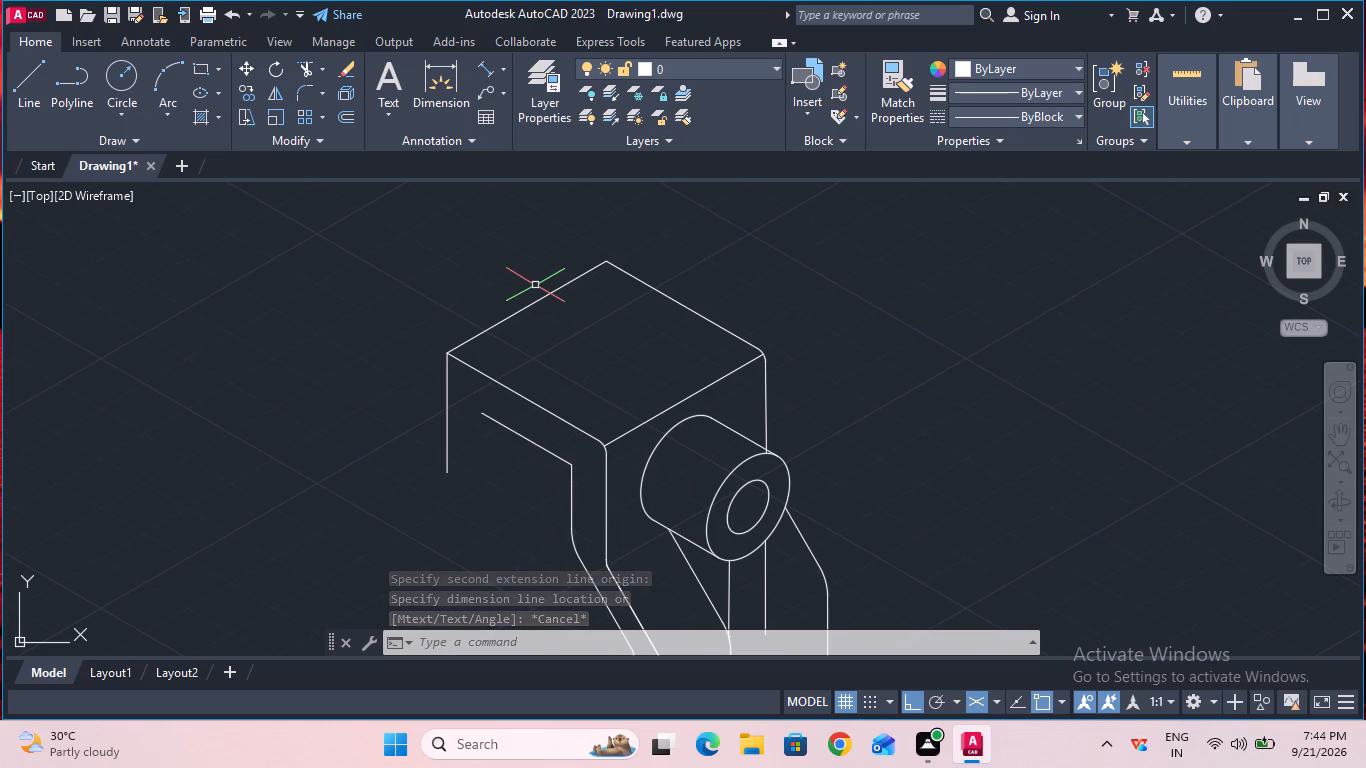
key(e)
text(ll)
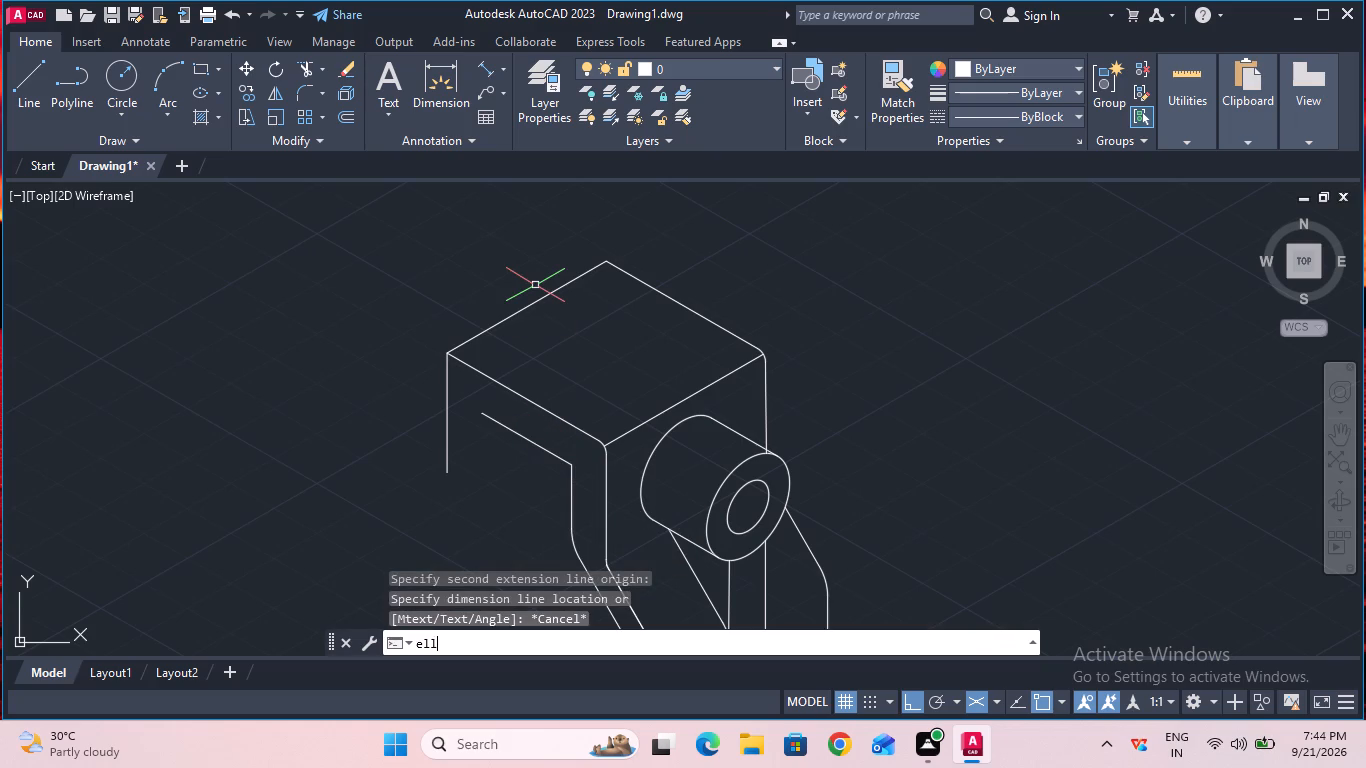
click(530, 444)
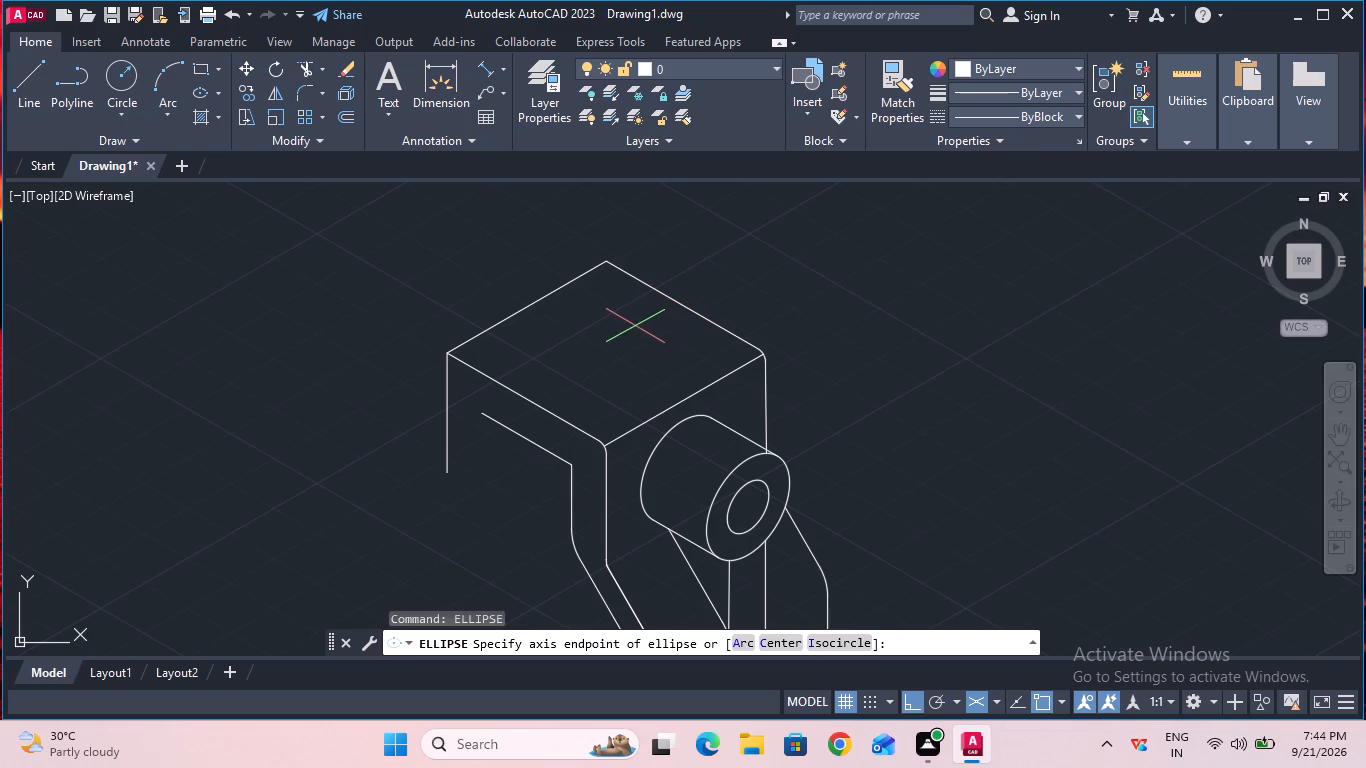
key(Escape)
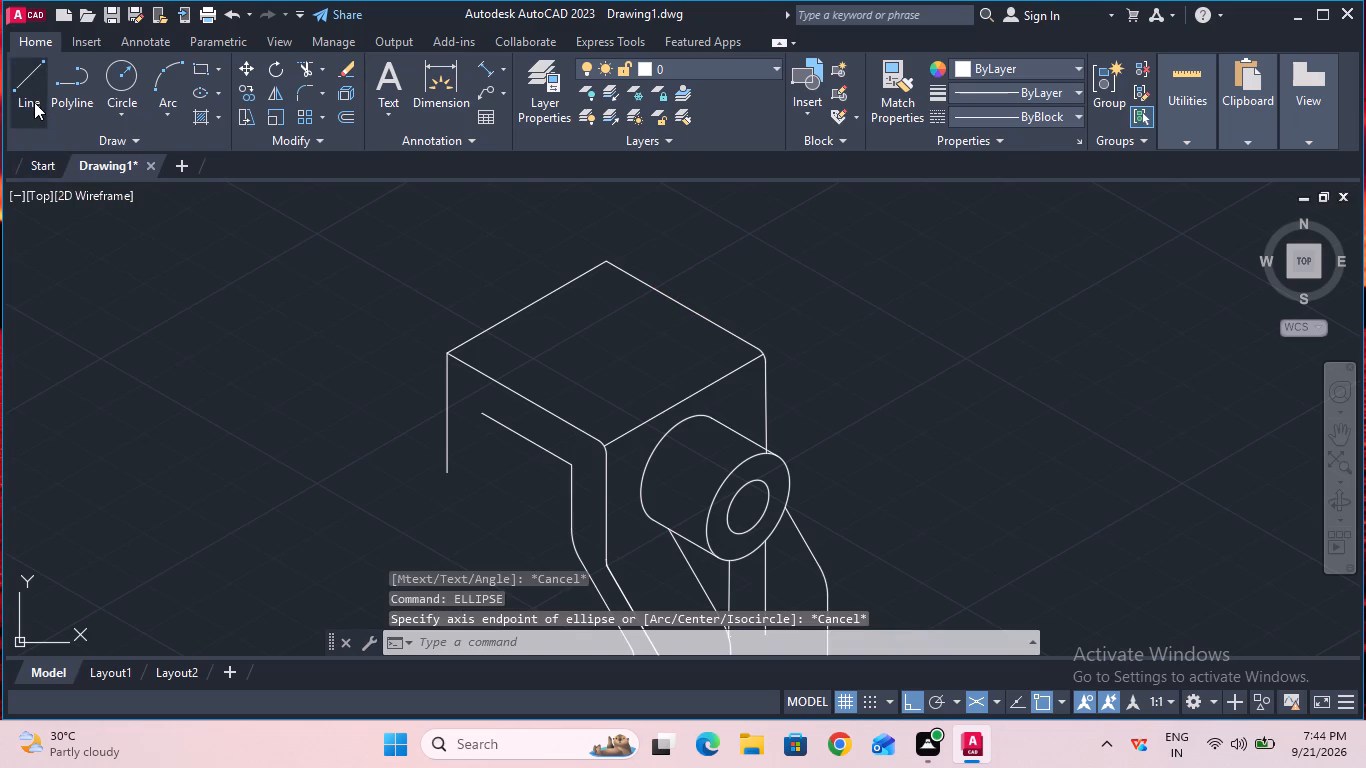
Draw two crossing centre lines in the CENTER linetype, joining the midpoints of opposite edges of the flange's top face.
click(967, 117)
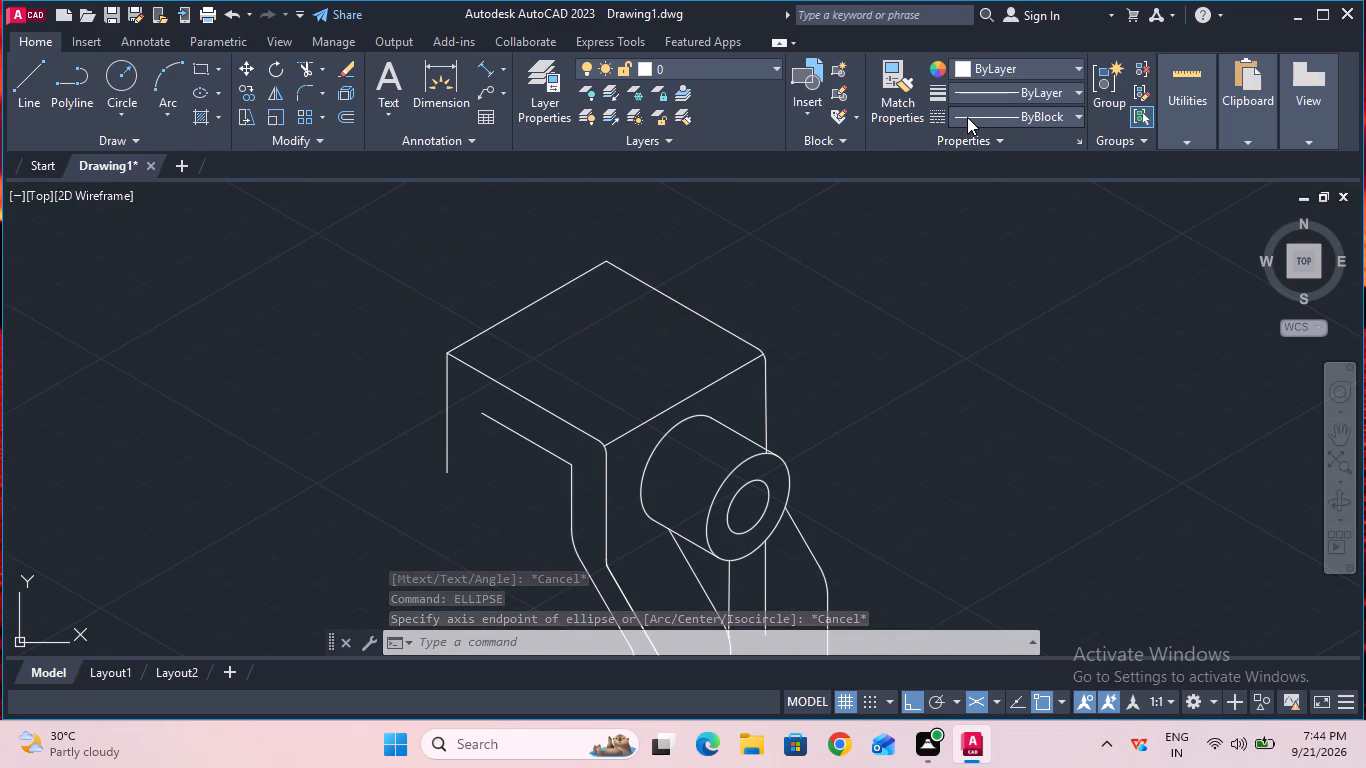
click(974, 189)
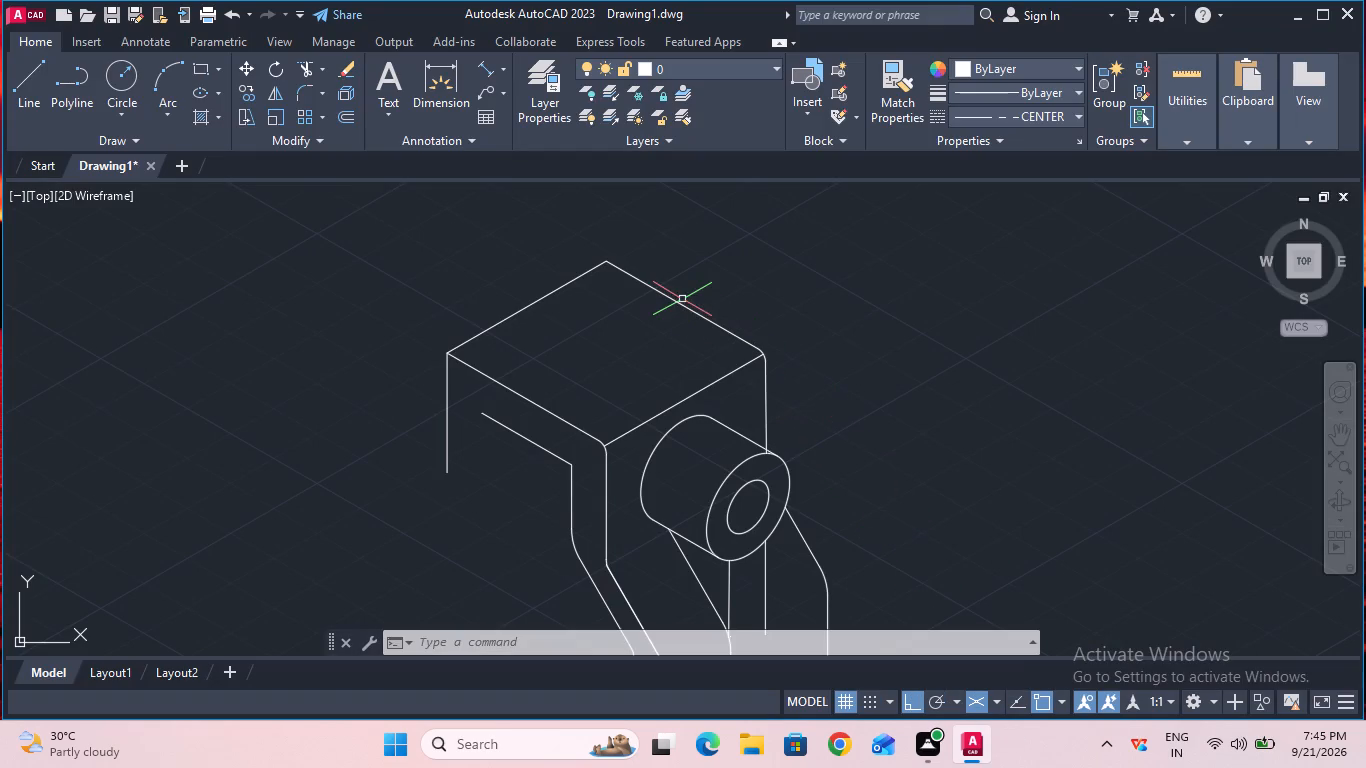
click(27, 110)
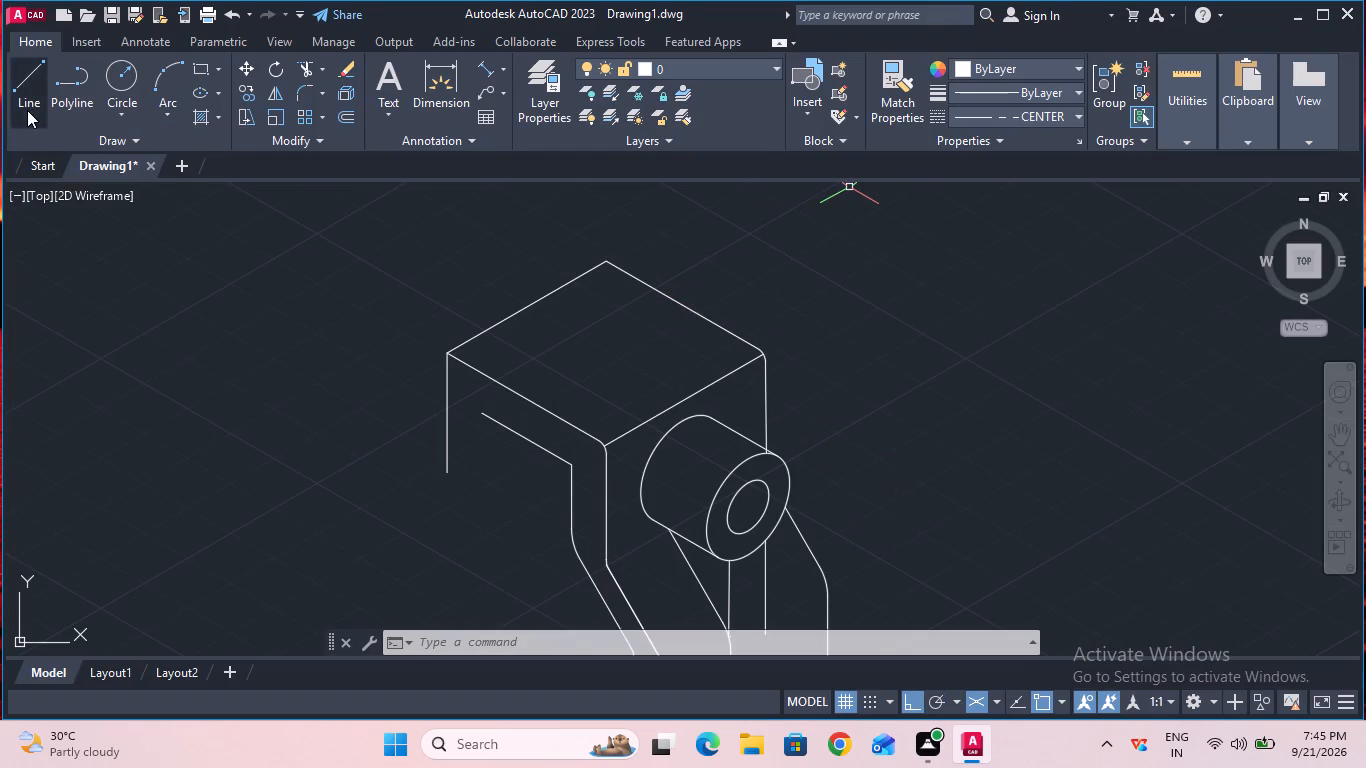
click(519, 394)
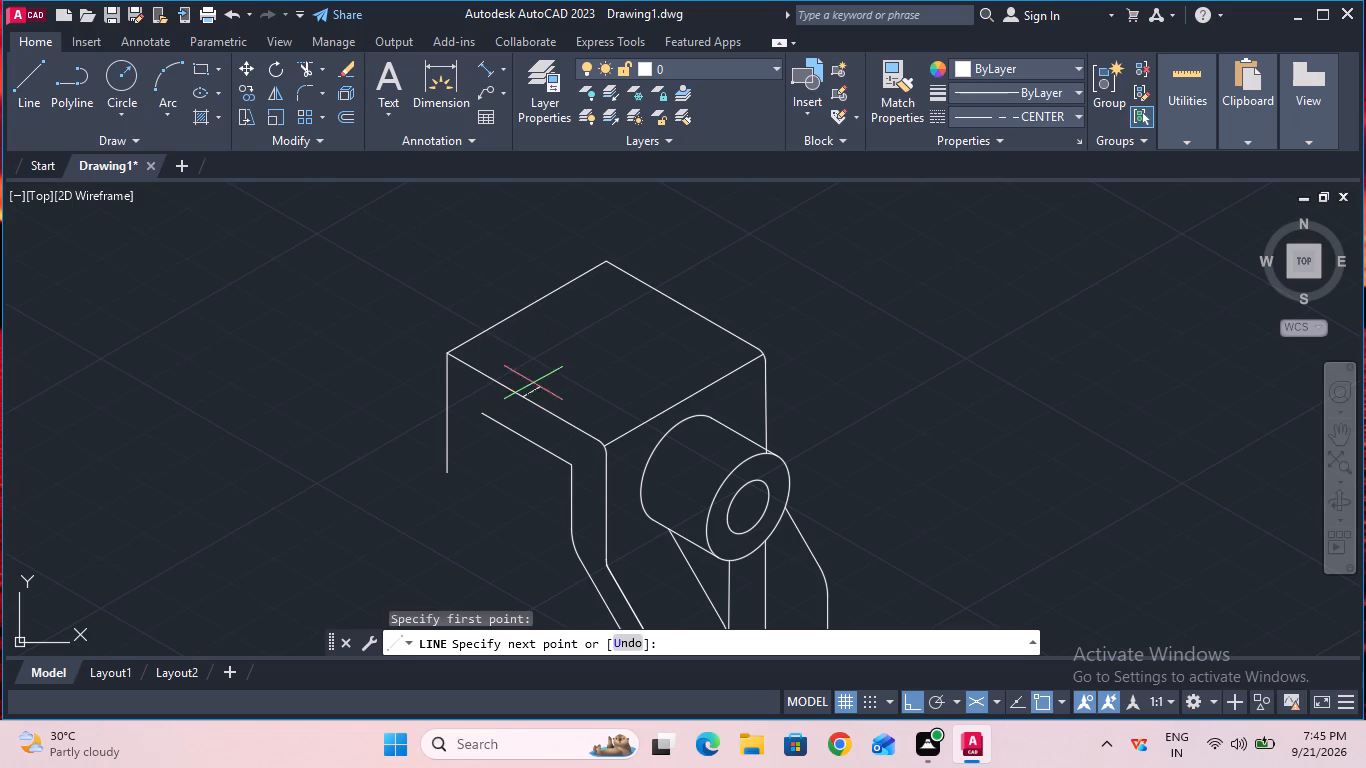
click(681, 308)
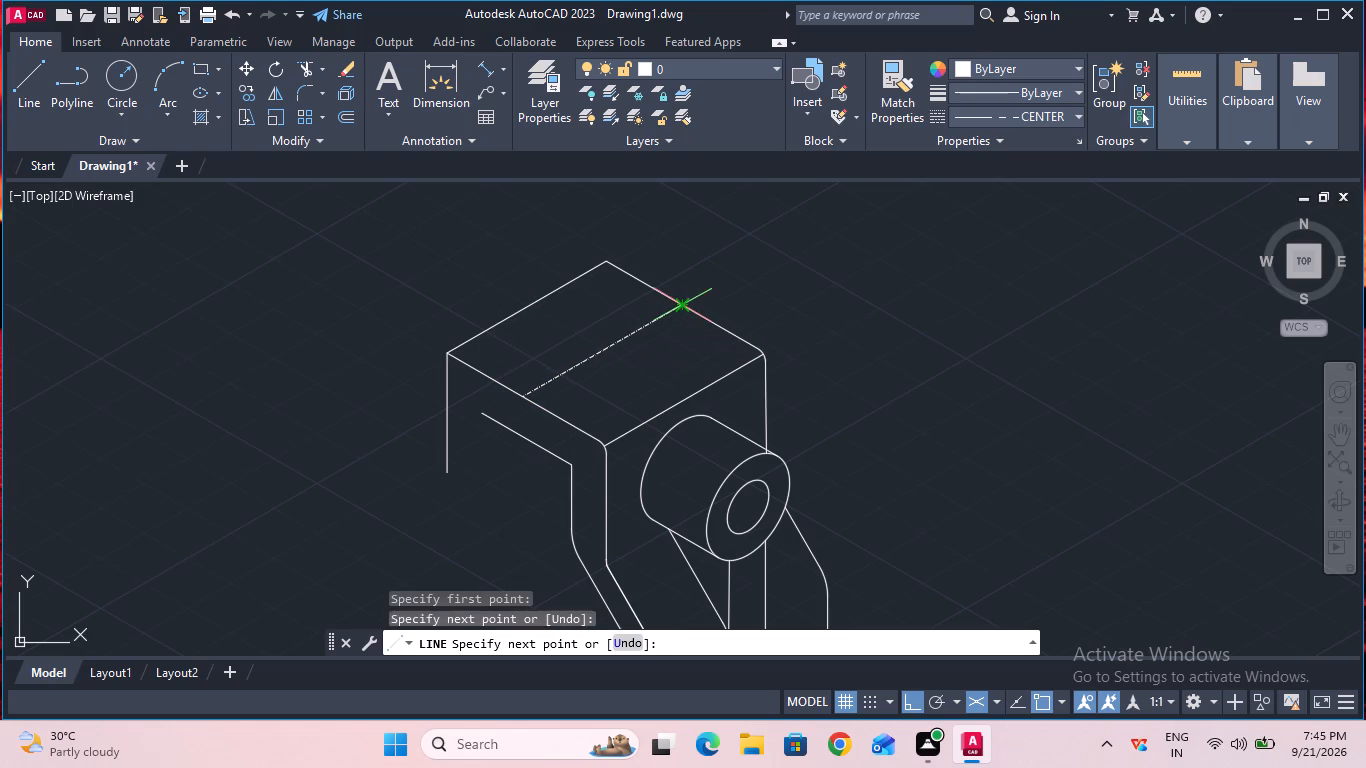
key(Escape)
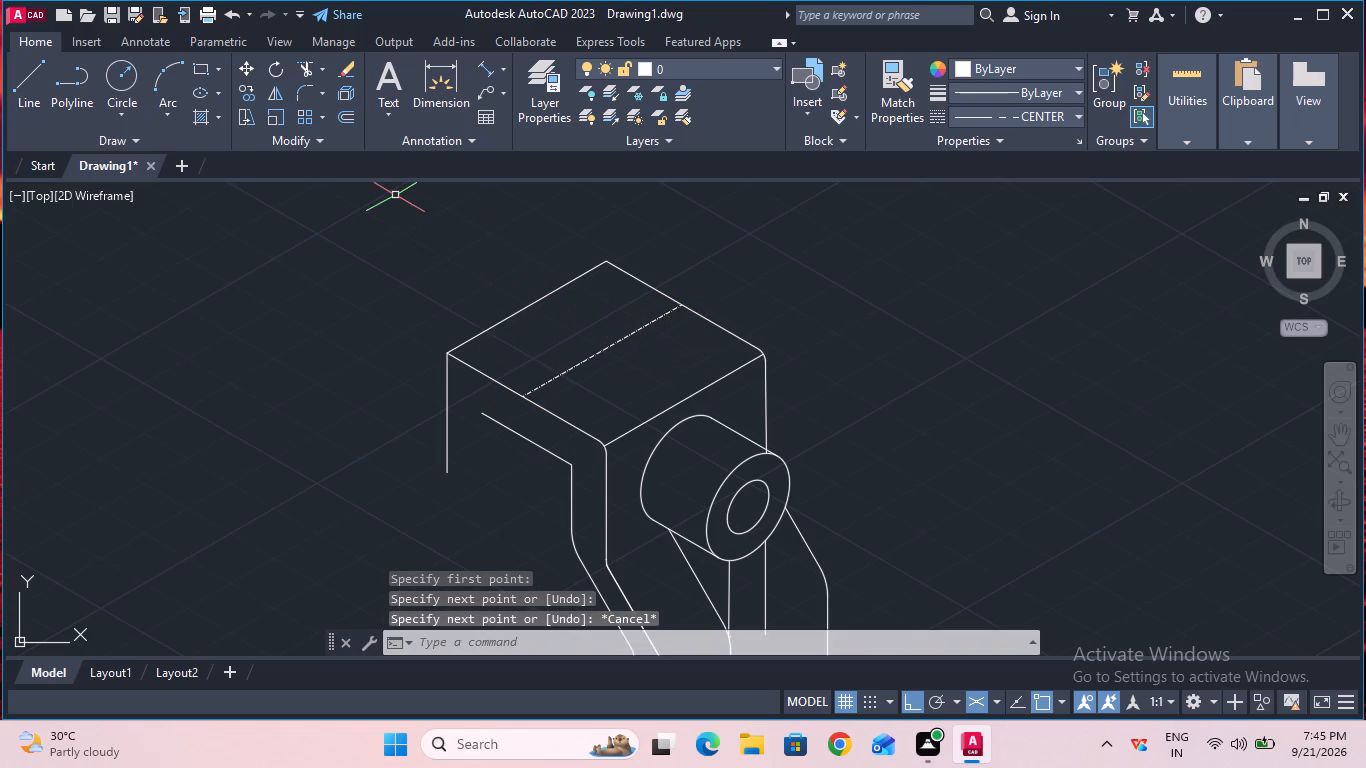
click(29, 96)
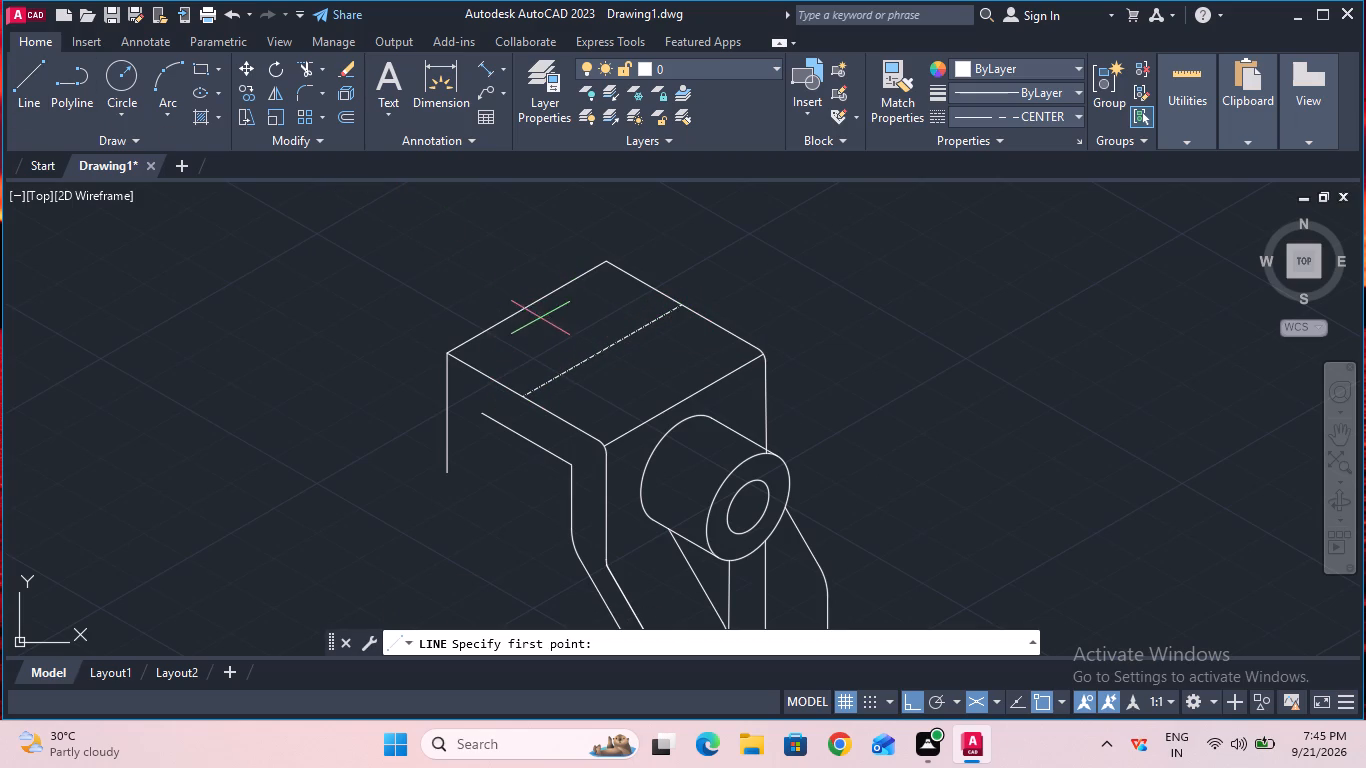
click(527, 310)
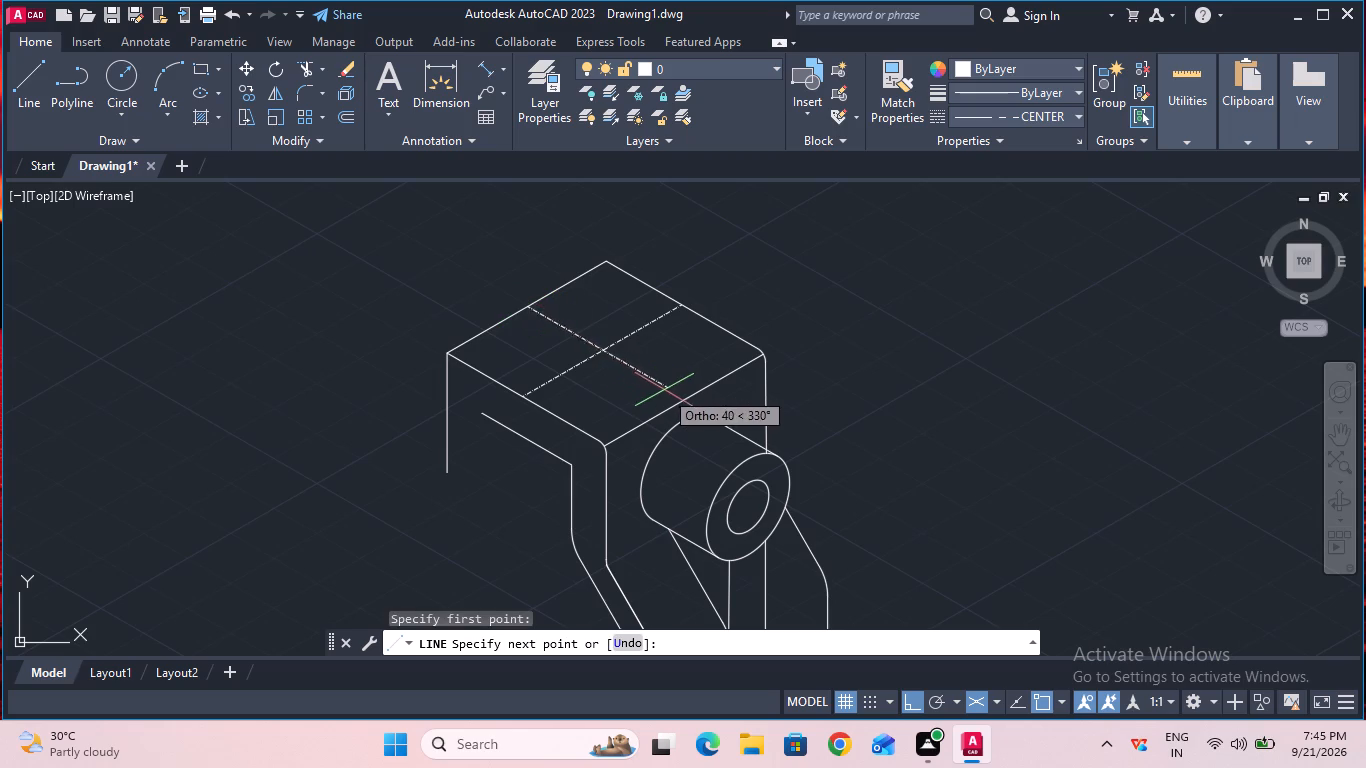
click(682, 406)
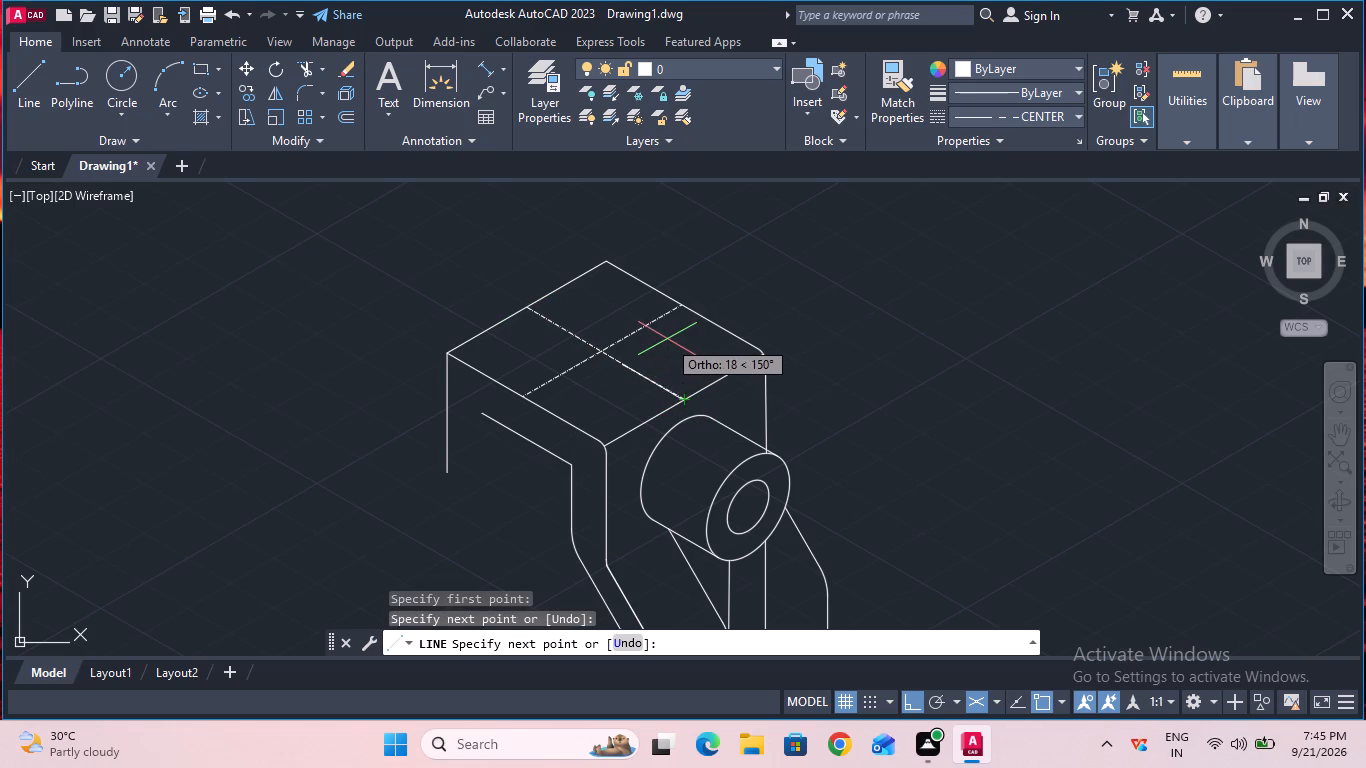
key(Escape)
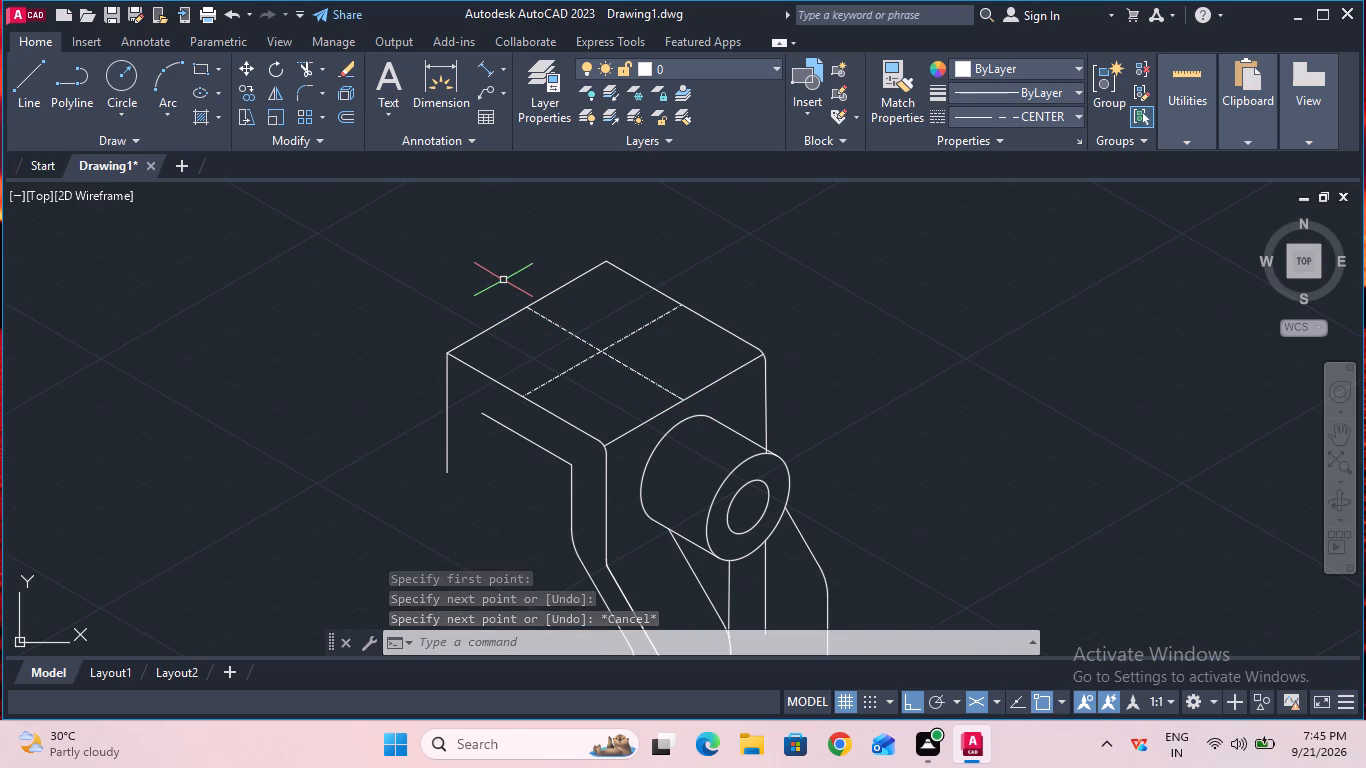
Set the linetype back to ByBlock and draw an isocircle of radius 18 mm centred where the flange's centre lines cross.
text(ell)
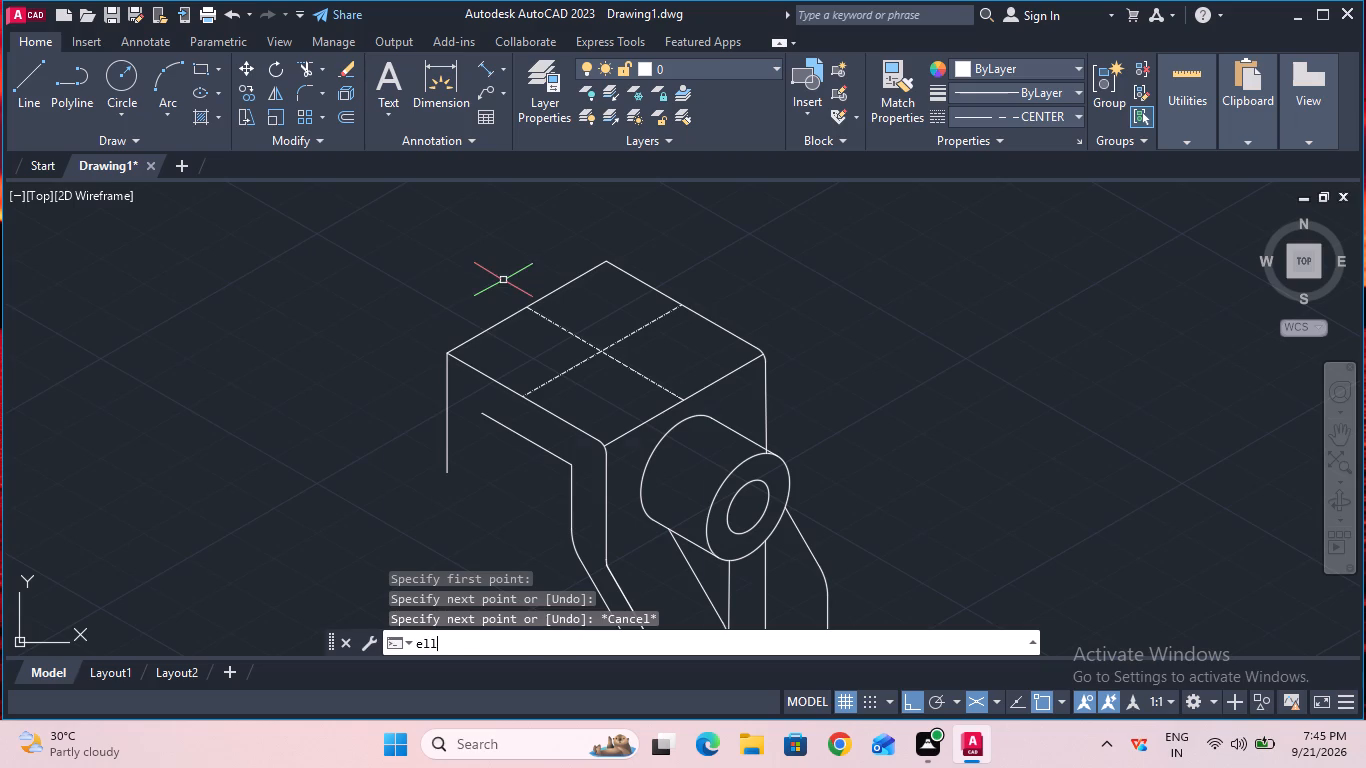
click(507, 444)
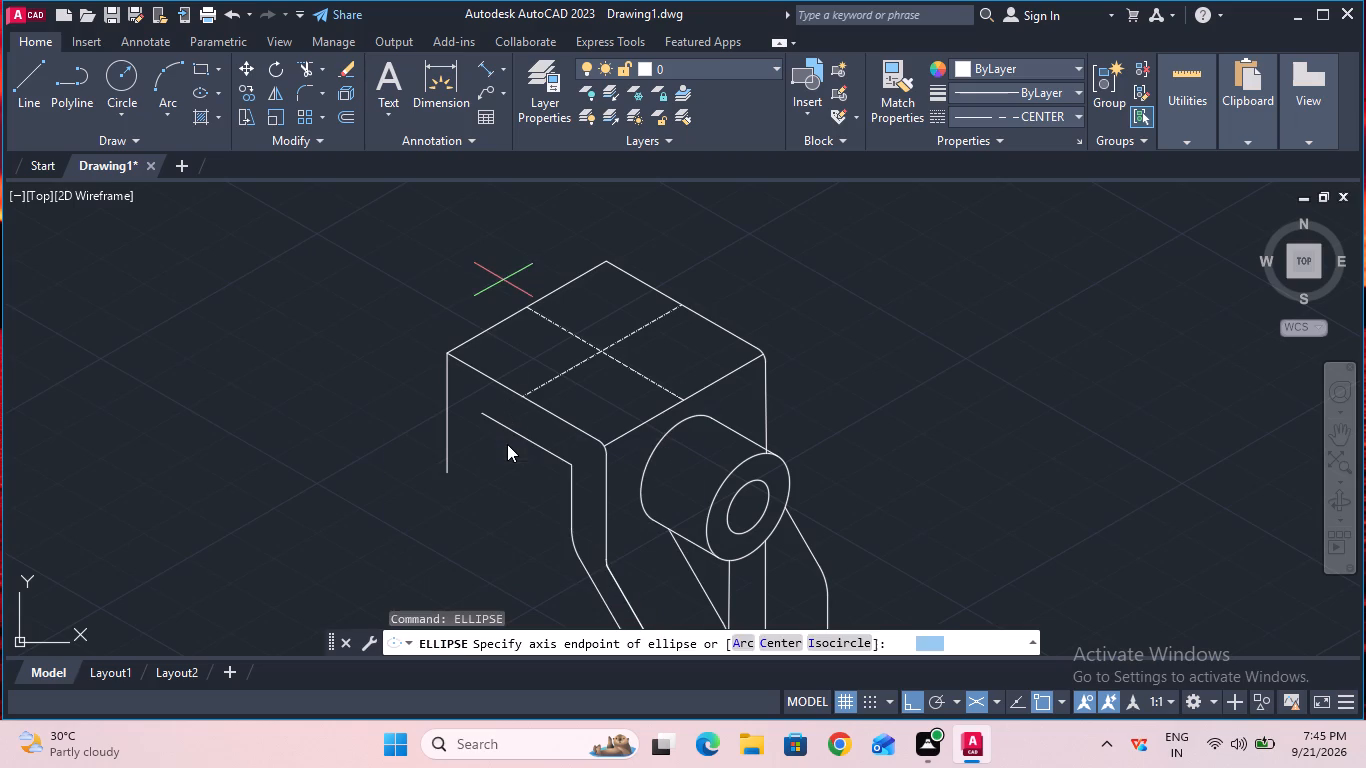
click(830, 641)
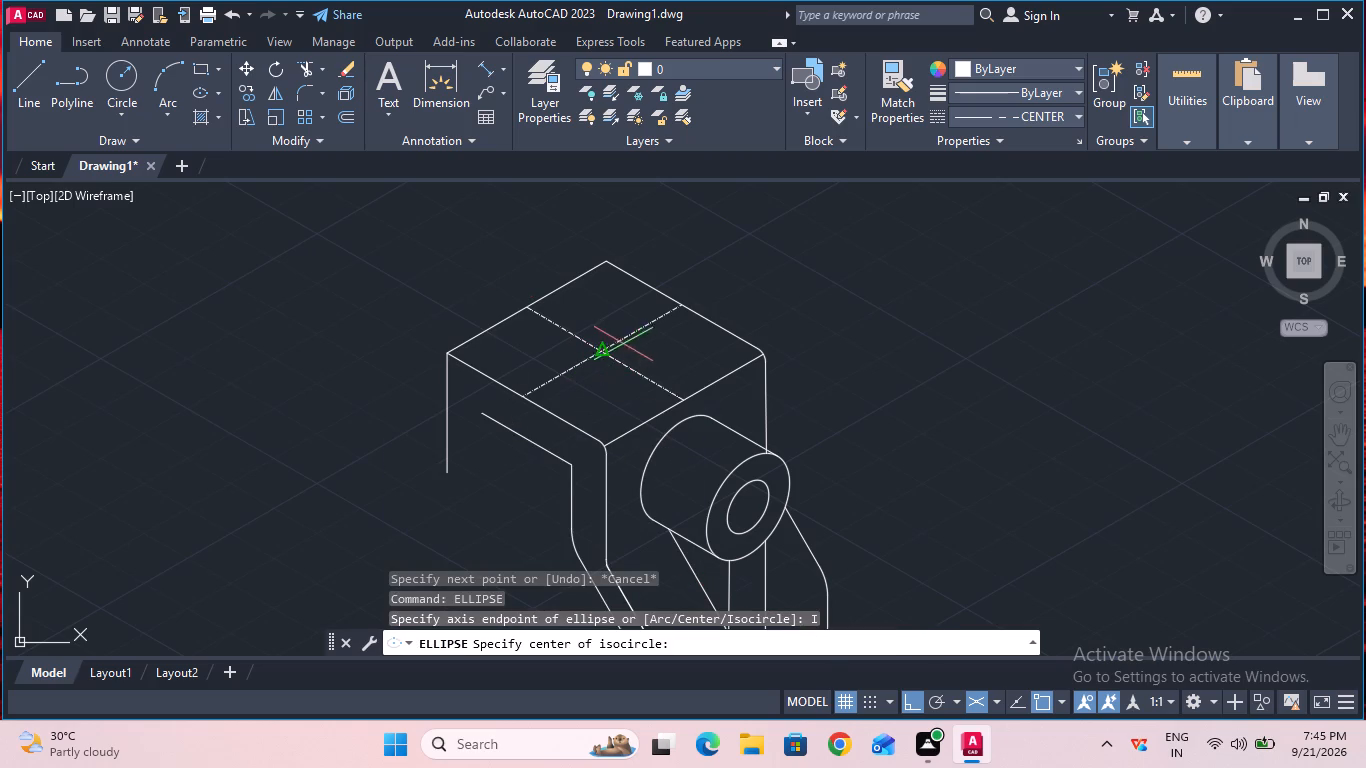
click(1018, 114)
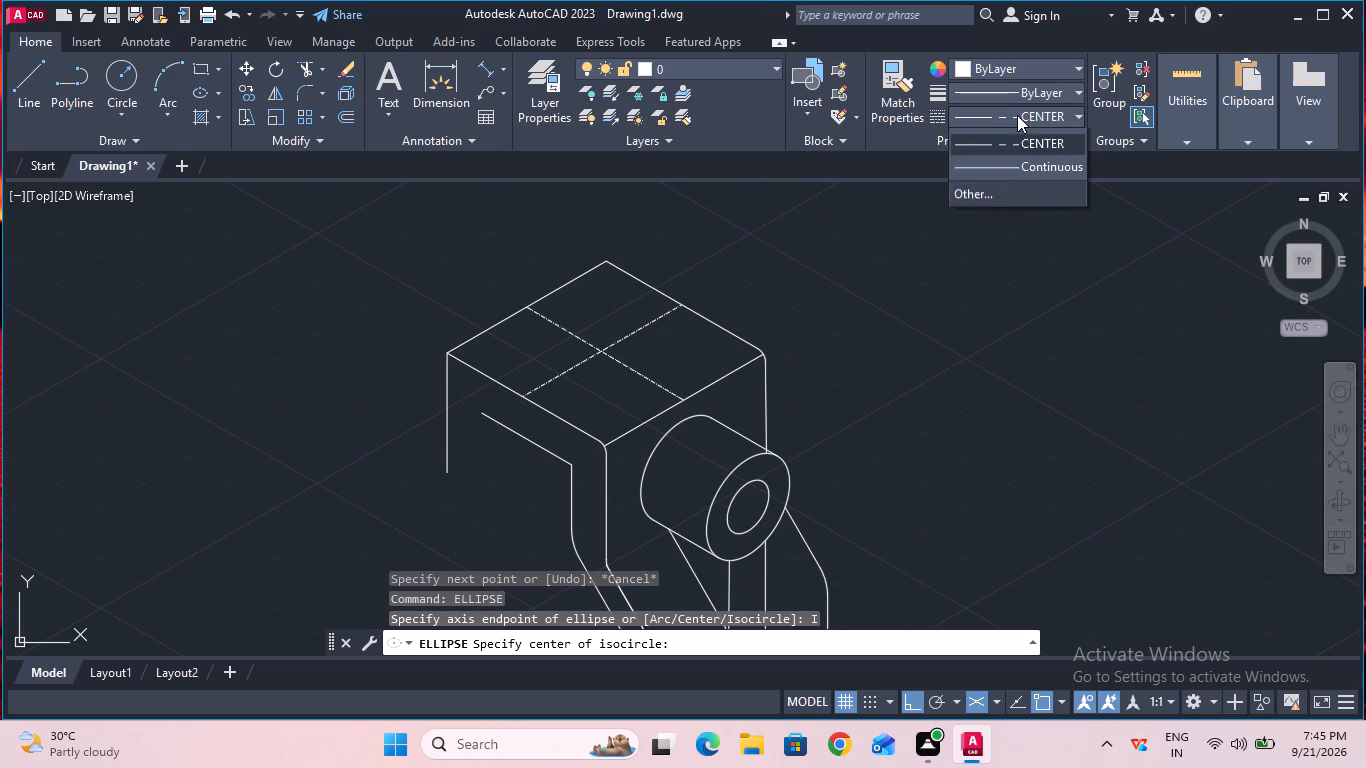
click(1001, 159)
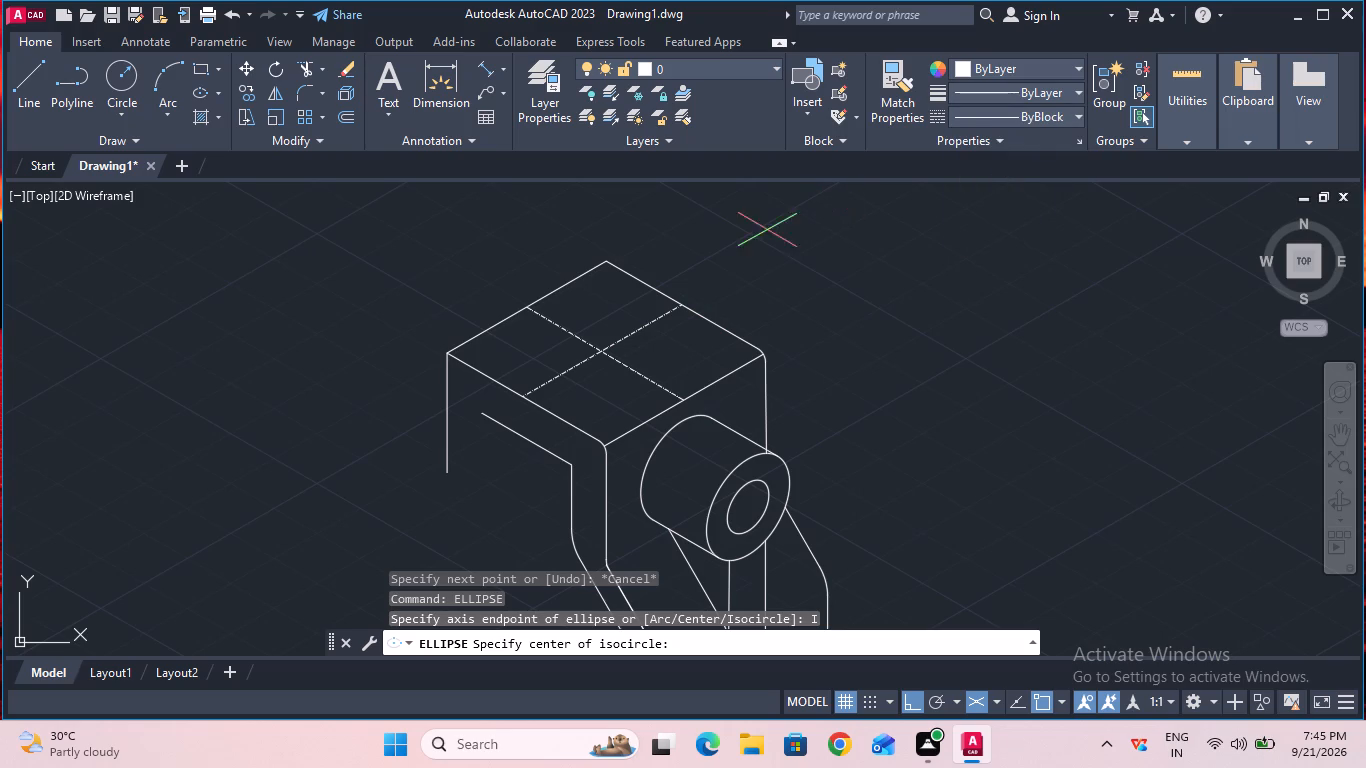
click(598, 347)
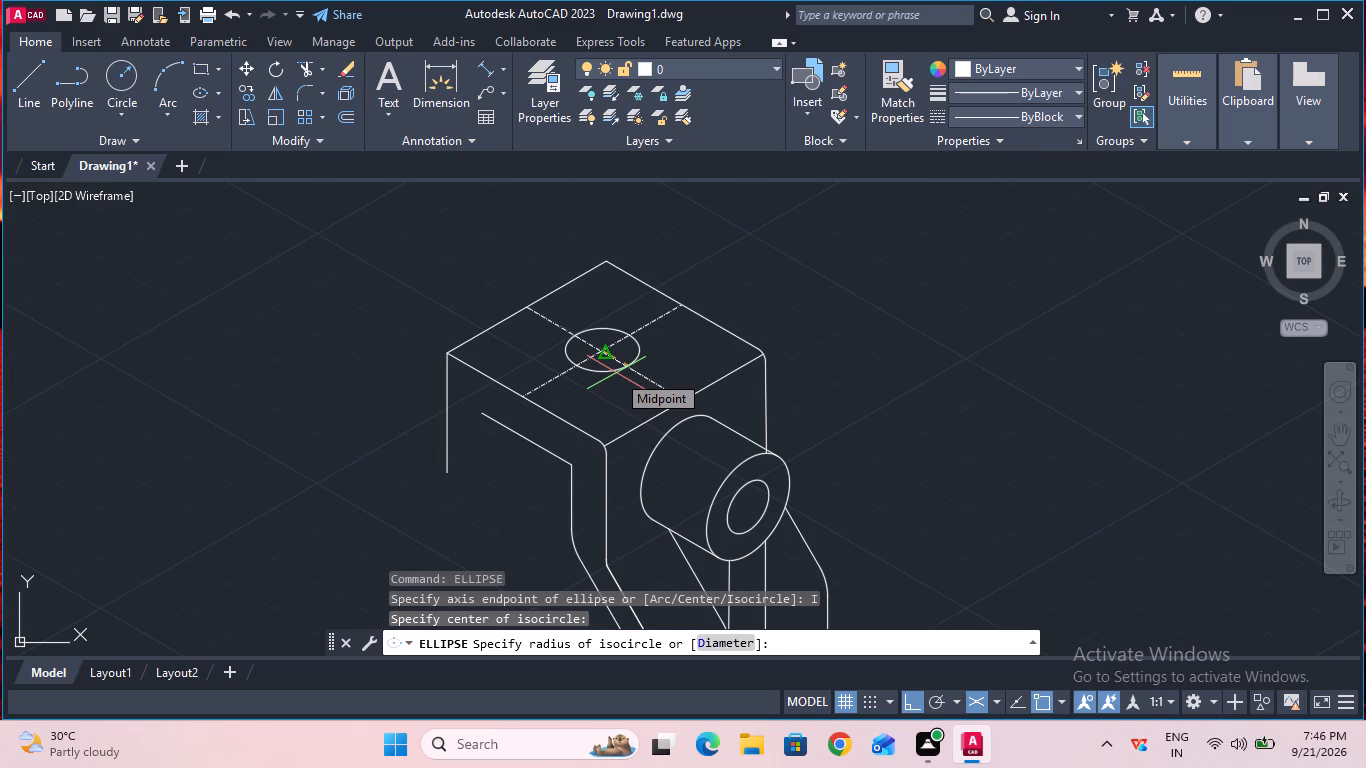
key(1)
key(BackSpace)
key(1)
key(8)
key(Return)
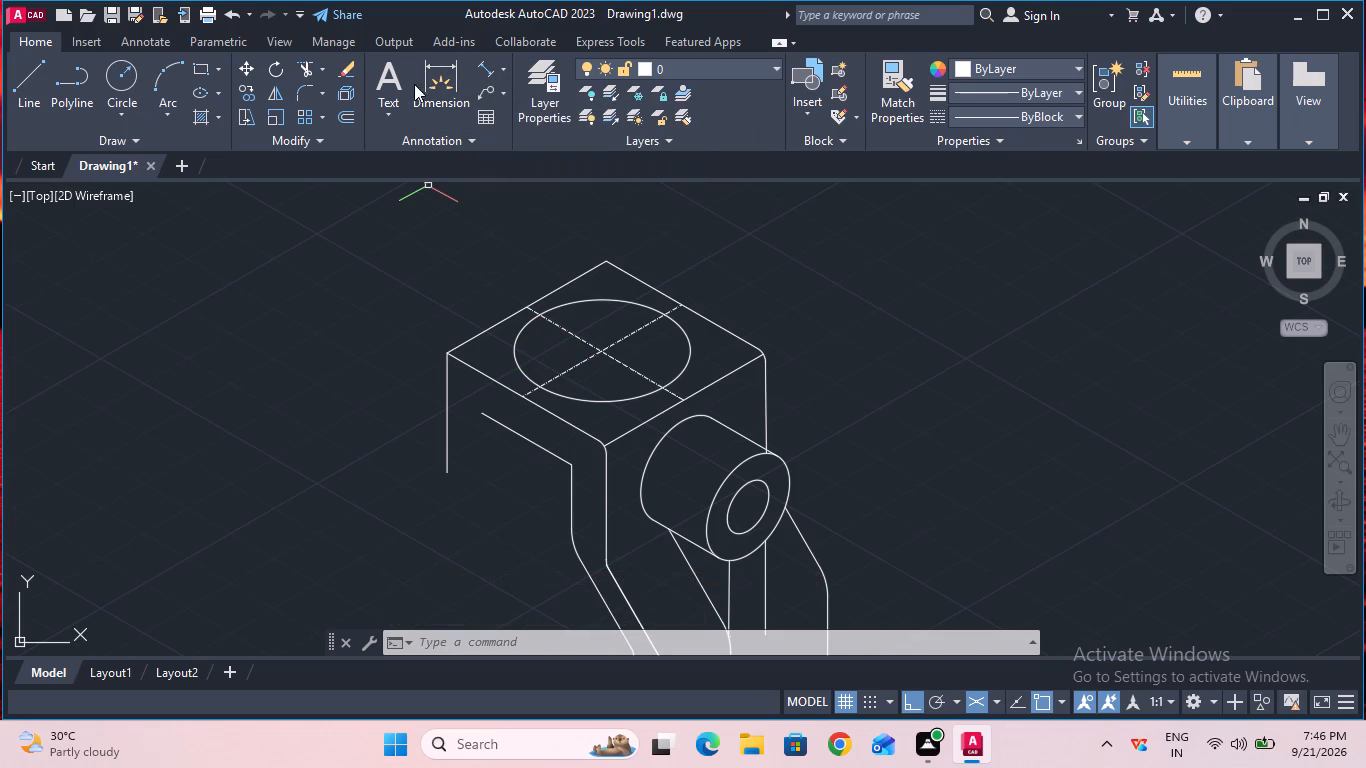
Copy the top-face isocircle 5 mm vertically upward in the right isoplane.
click(245, 93)
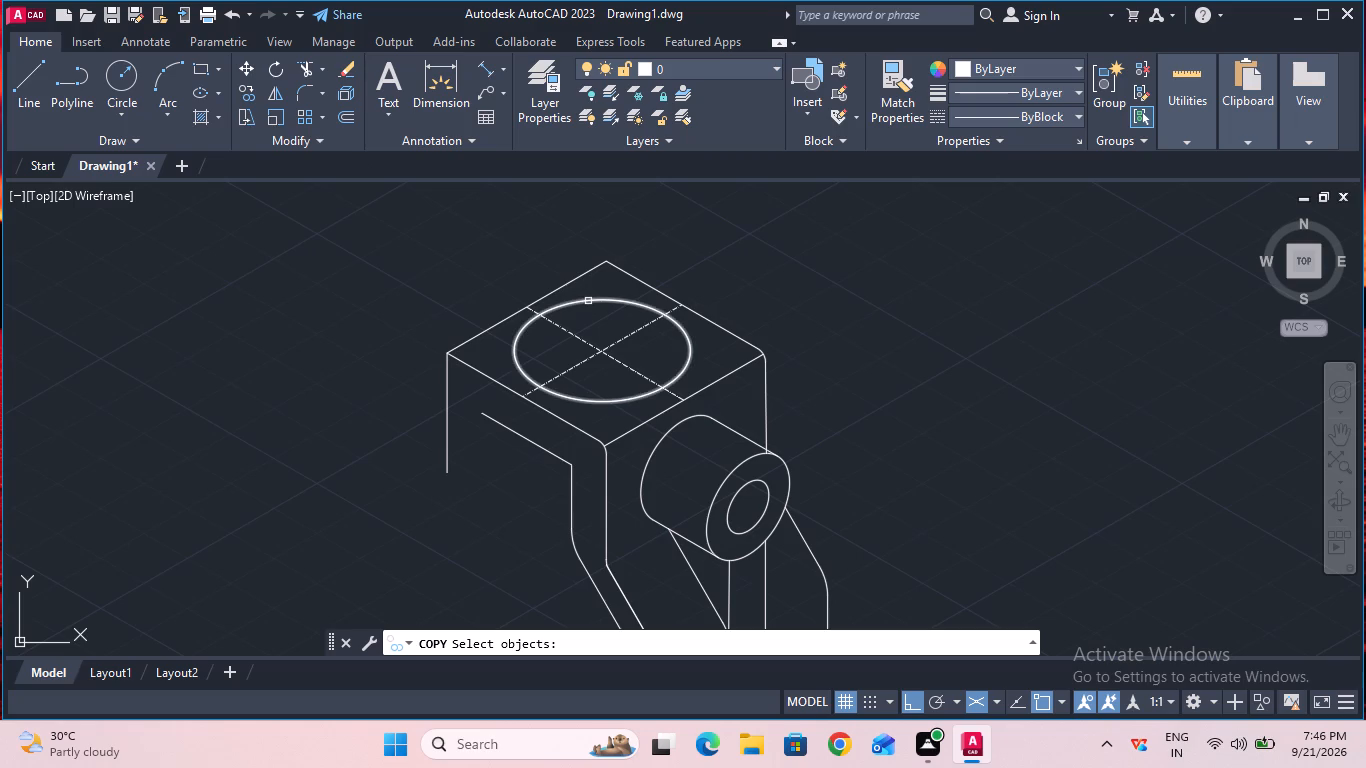
click(588, 301)
key(Return)
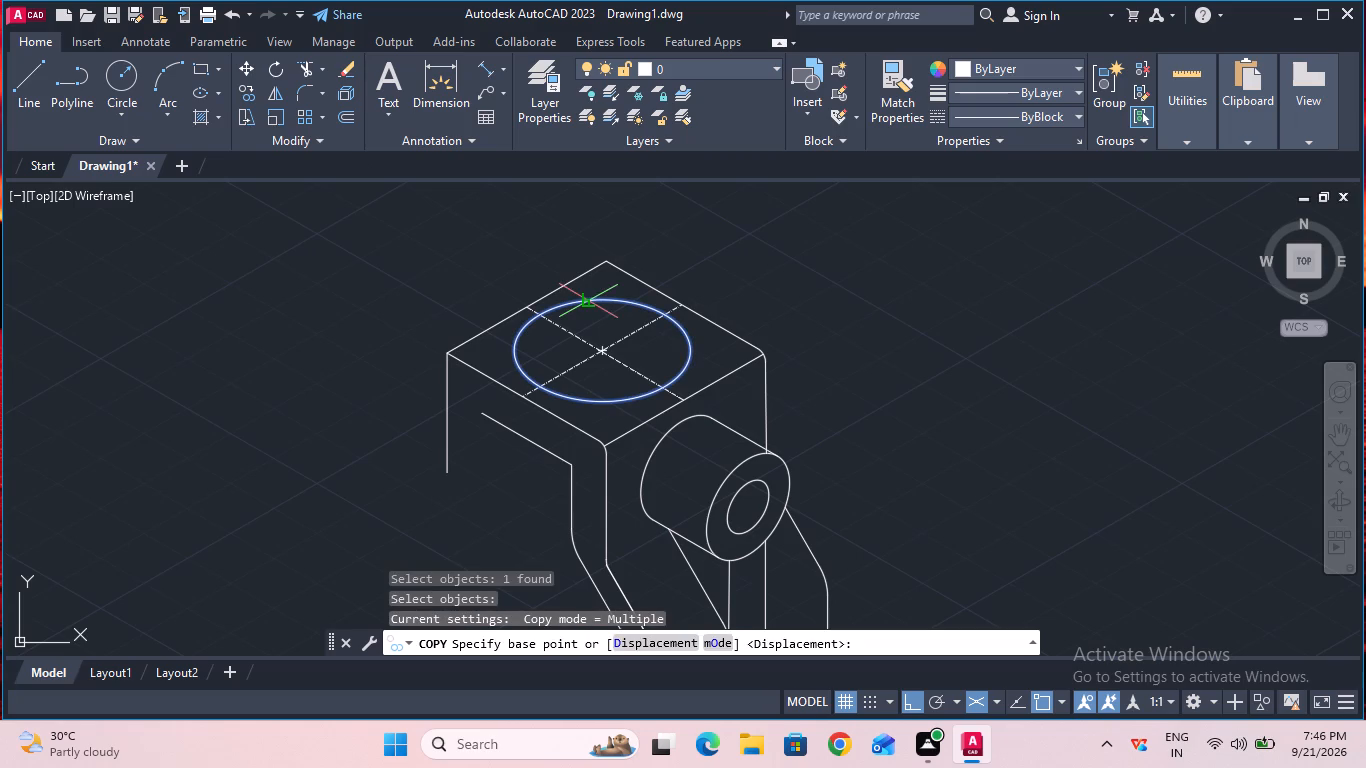
click(596, 355)
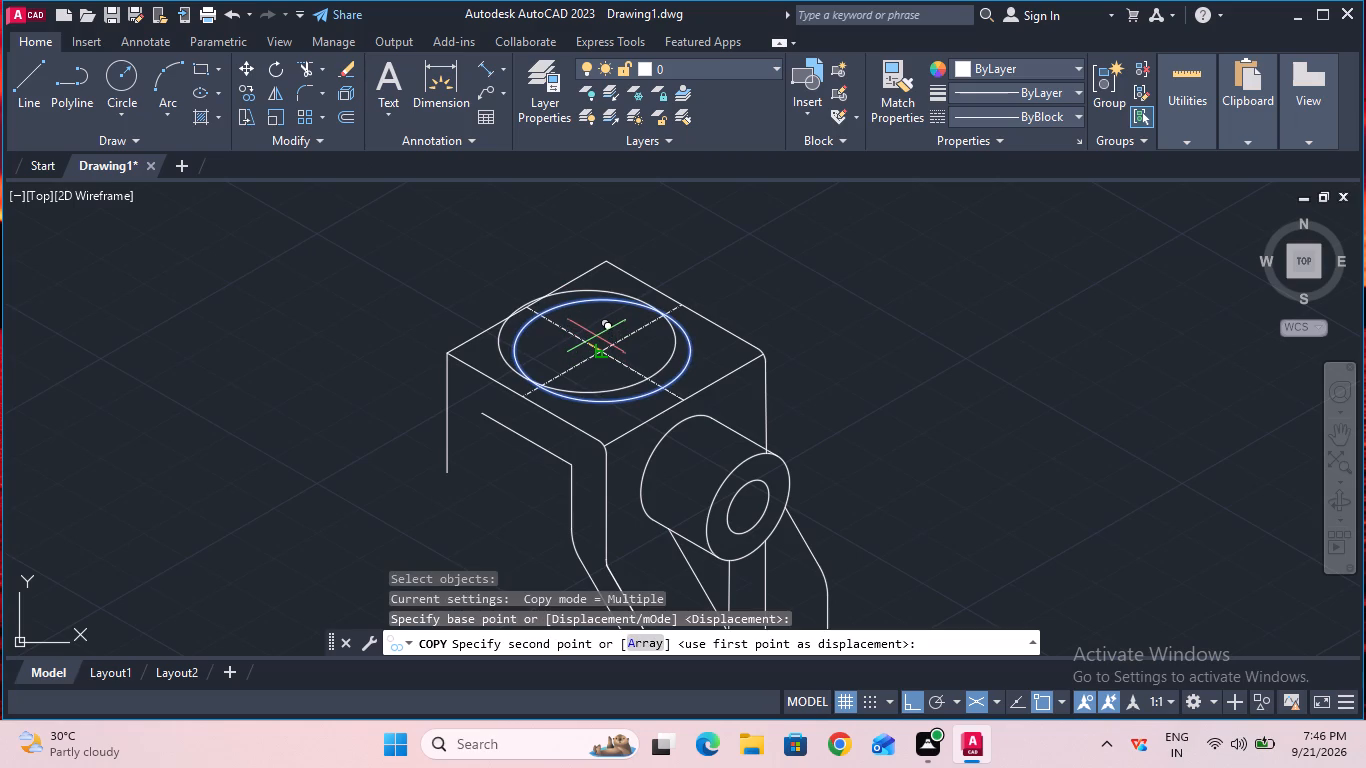
key(F5)
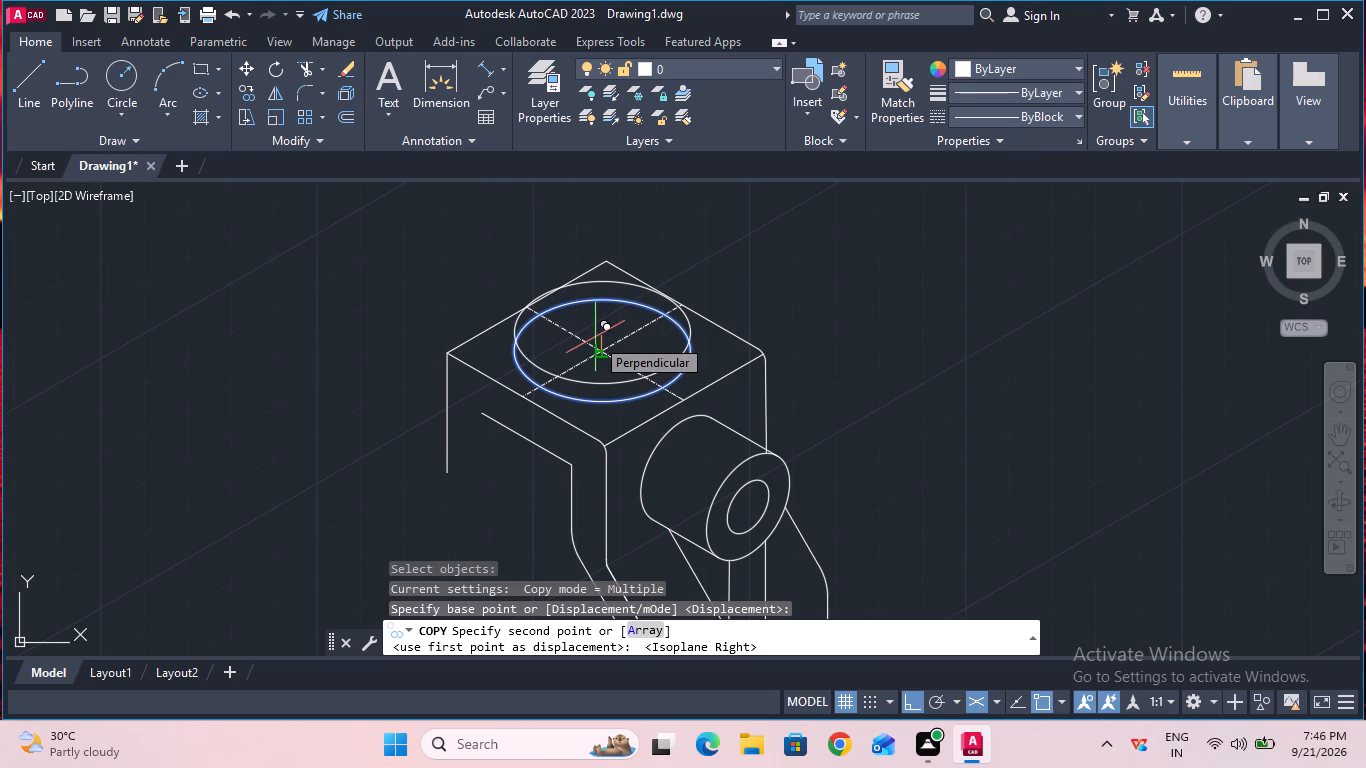
key(5)
key(Return)
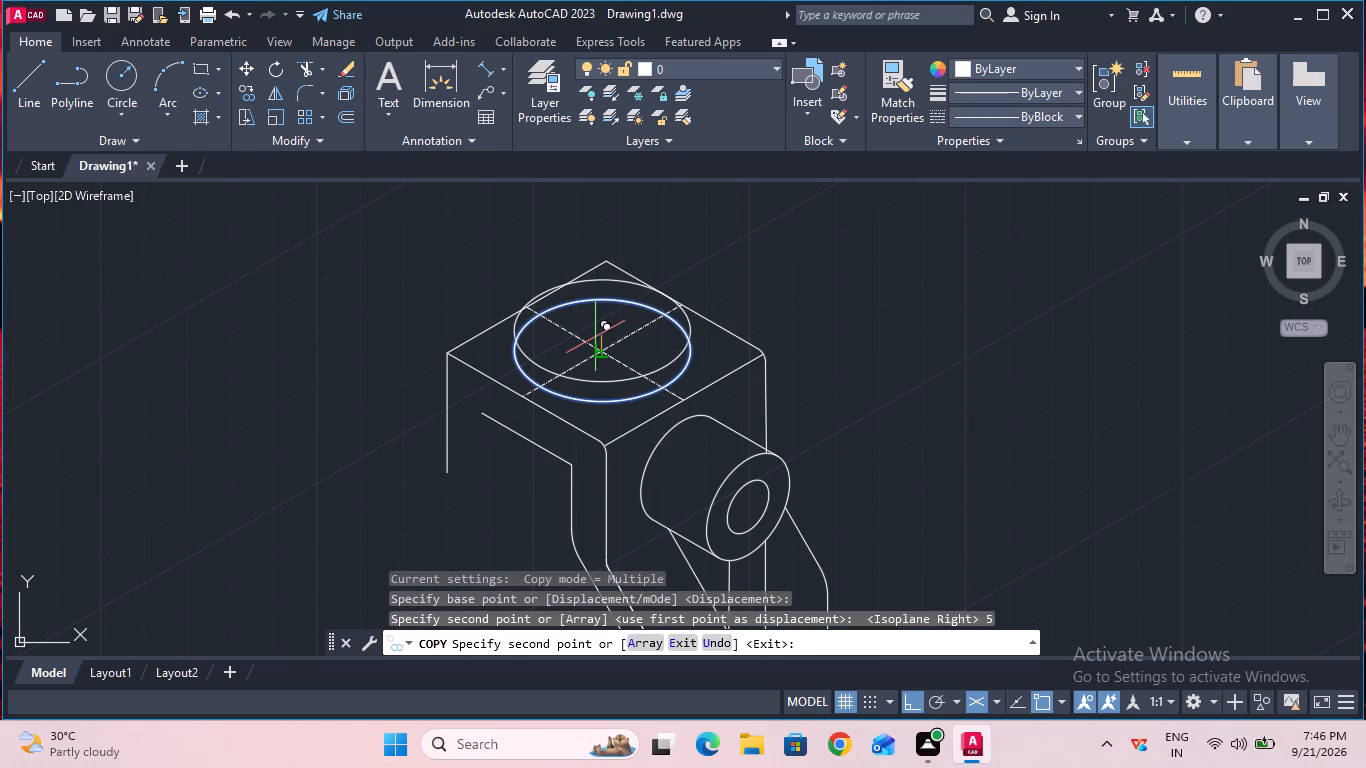
key(Escape)
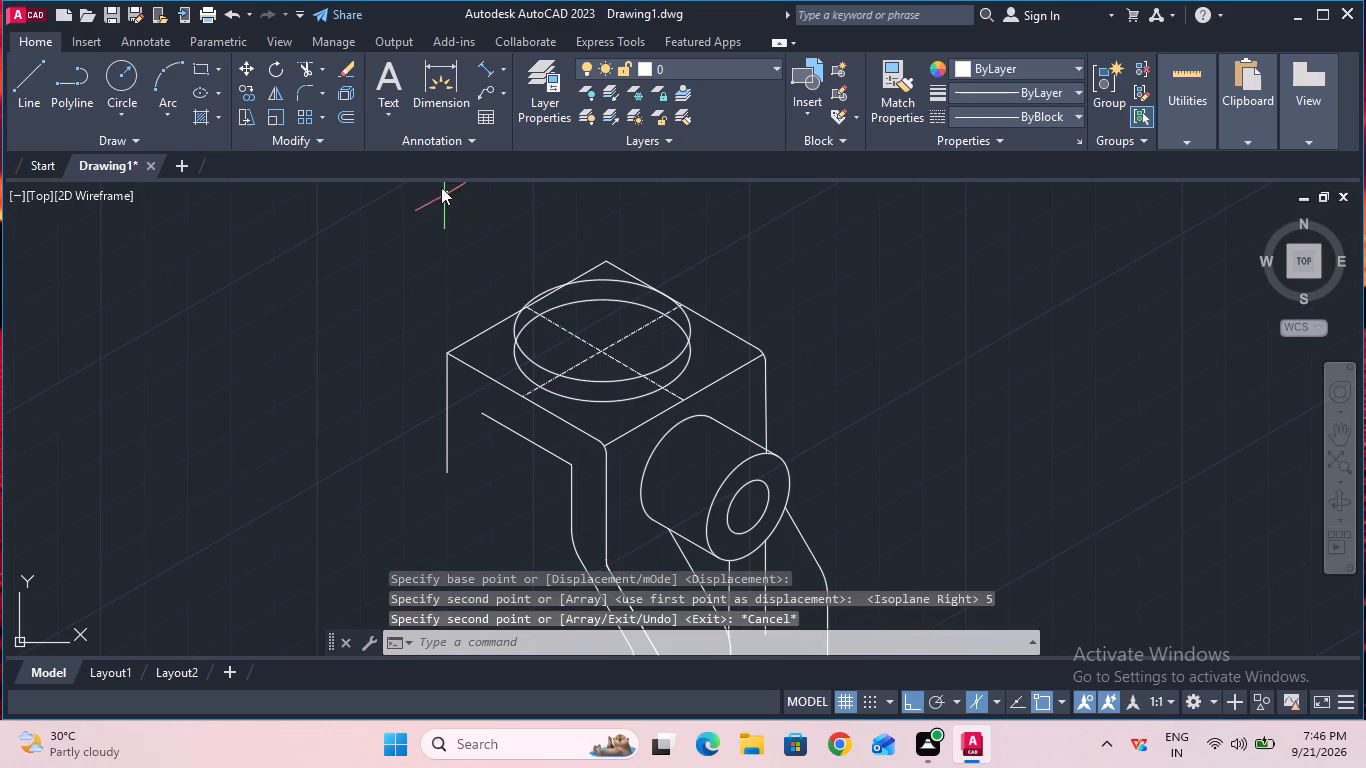
Trim the flange's rear-left top edge hidden behind the raised circle and trim away all segments of both centre lines.
click(305, 63)
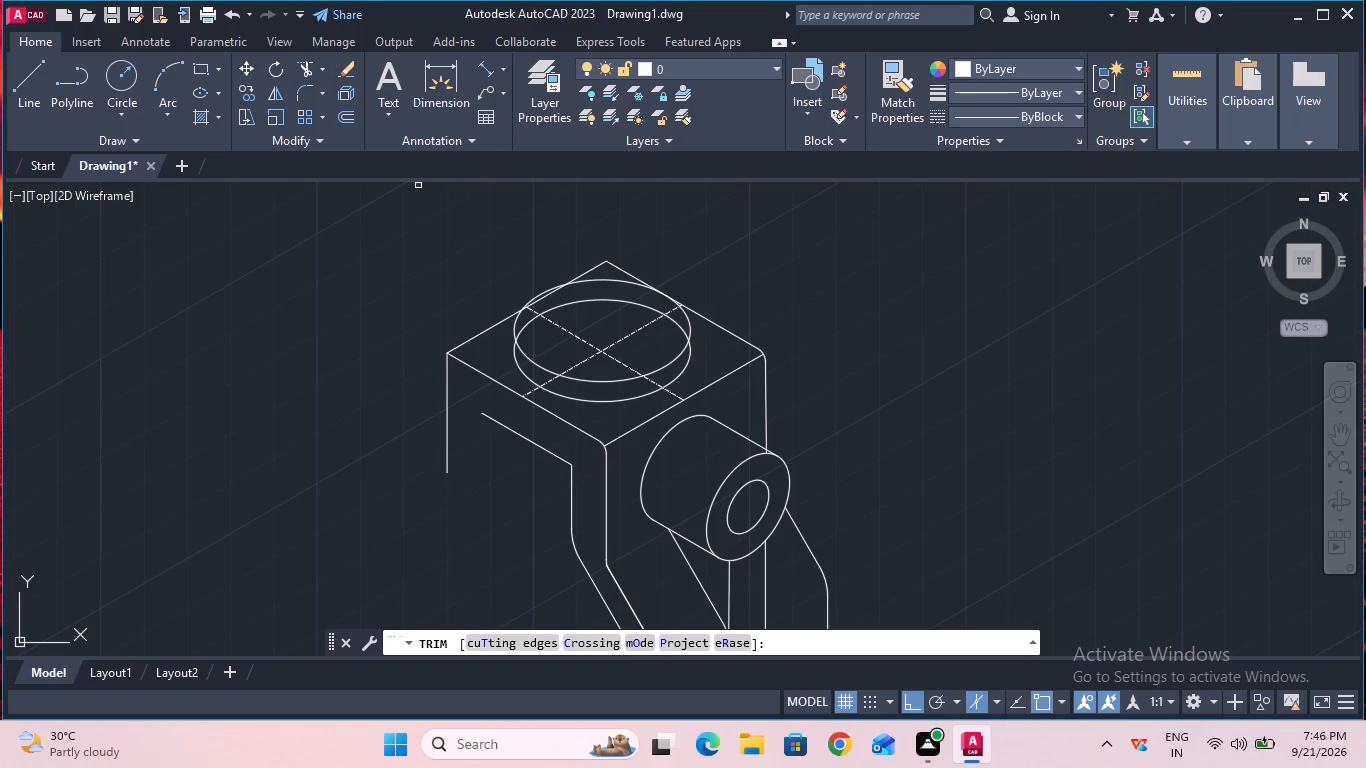
click(539, 303)
click(532, 310)
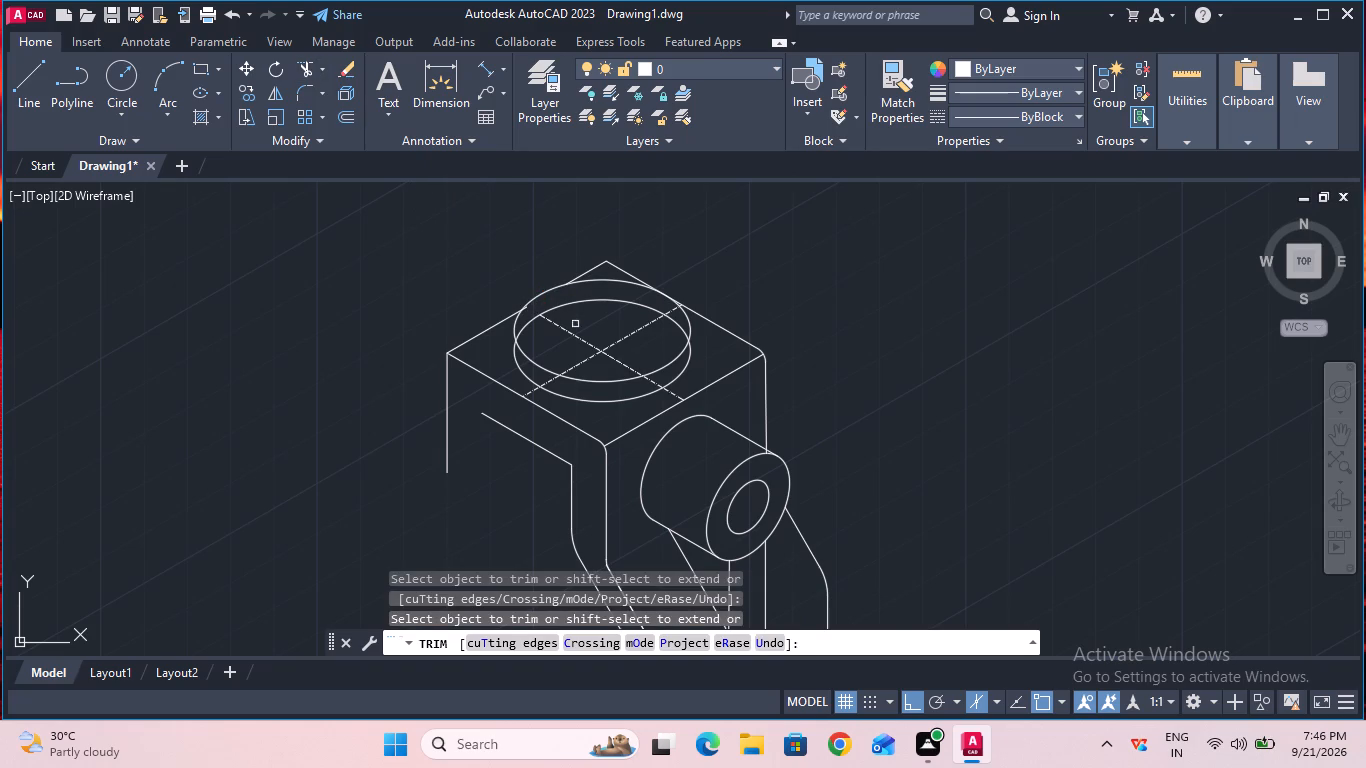
click(568, 333)
click(621, 361)
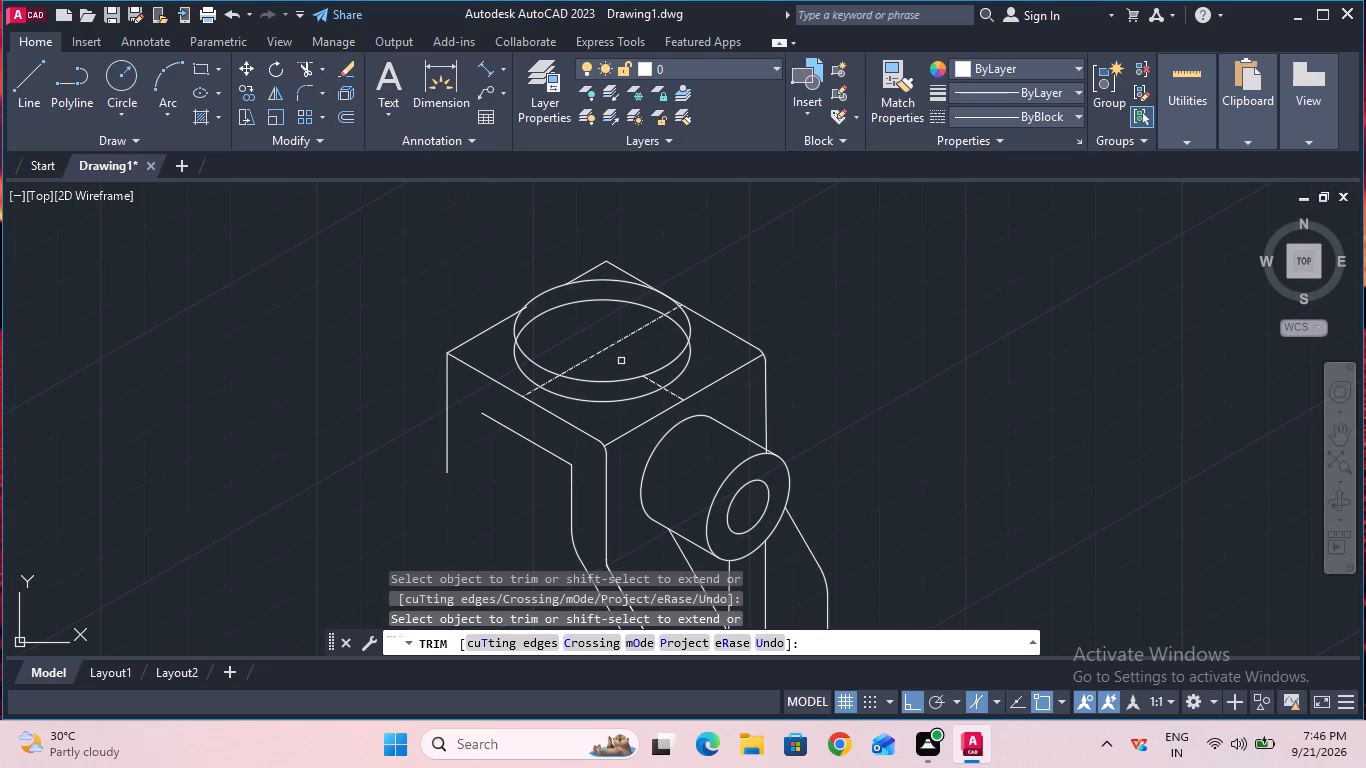
click(614, 345)
click(653, 381)
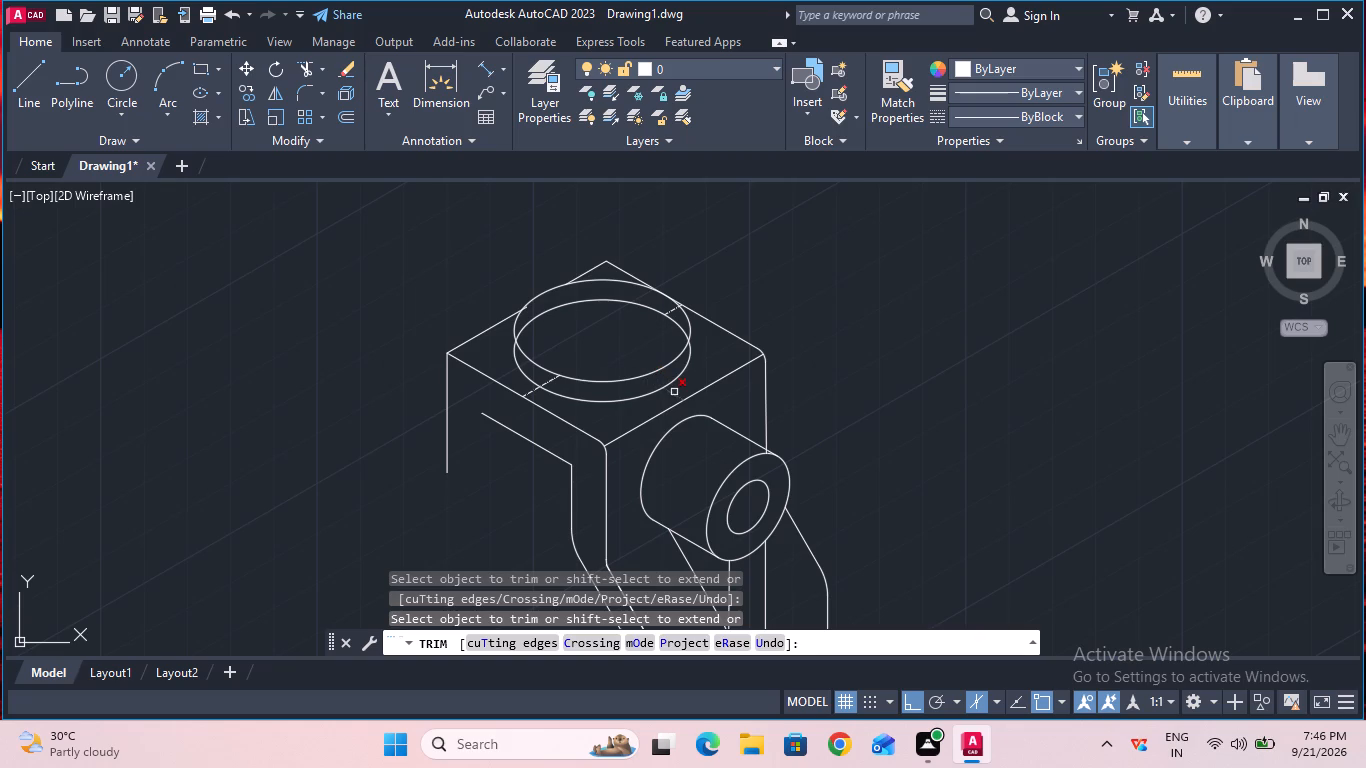
click(674, 392)
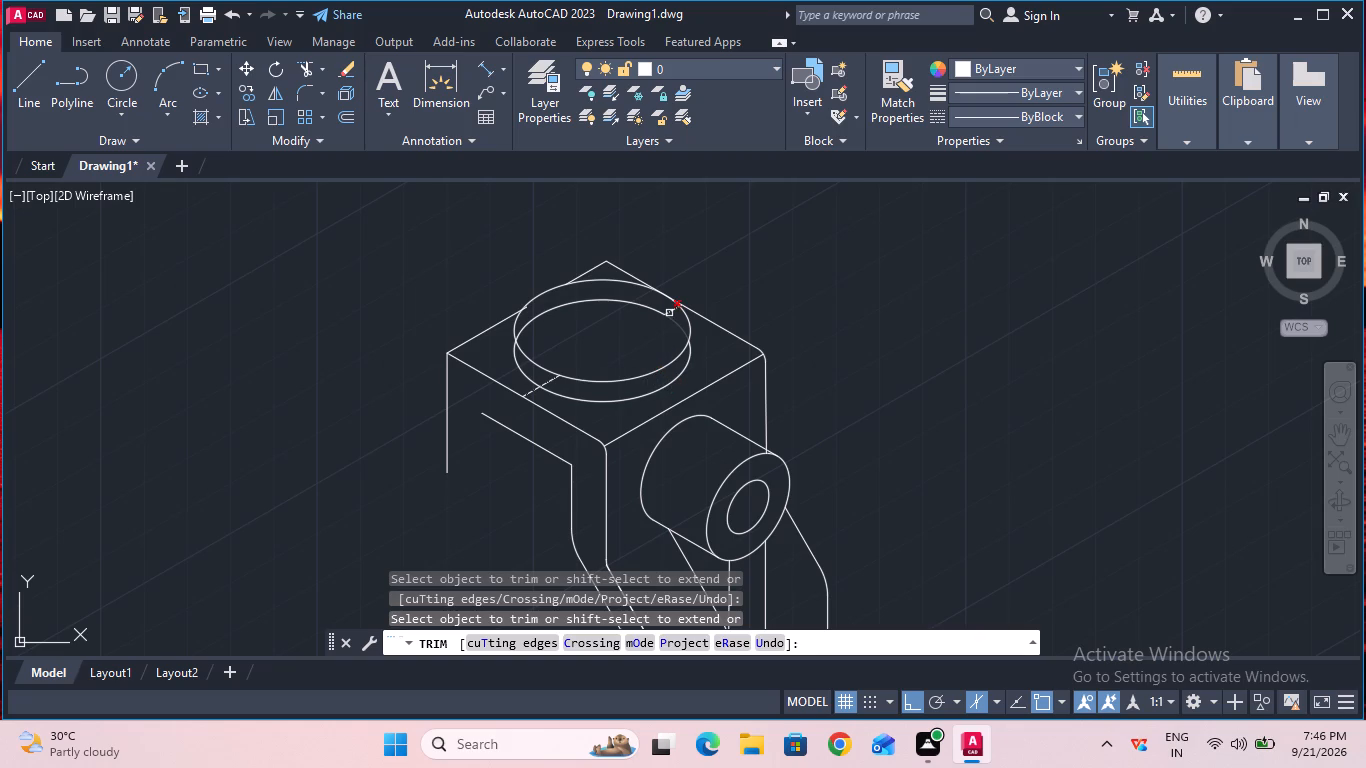
click(669, 312)
click(530, 395)
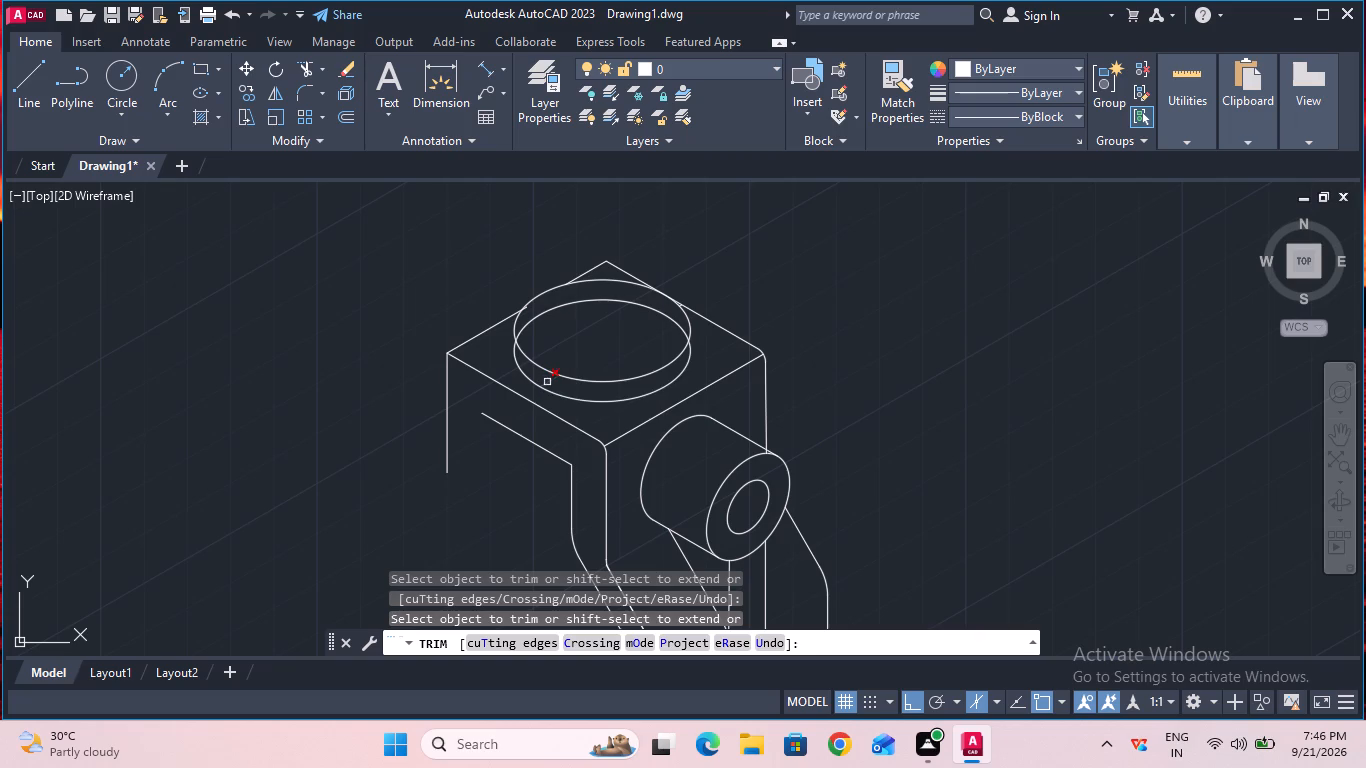
click(547, 382)
Trim the lower isocircle's rear arc behind the raised circle and the short flange-edge stub projecting inside the upper isocircle.
click(583, 301)
key(Escape)
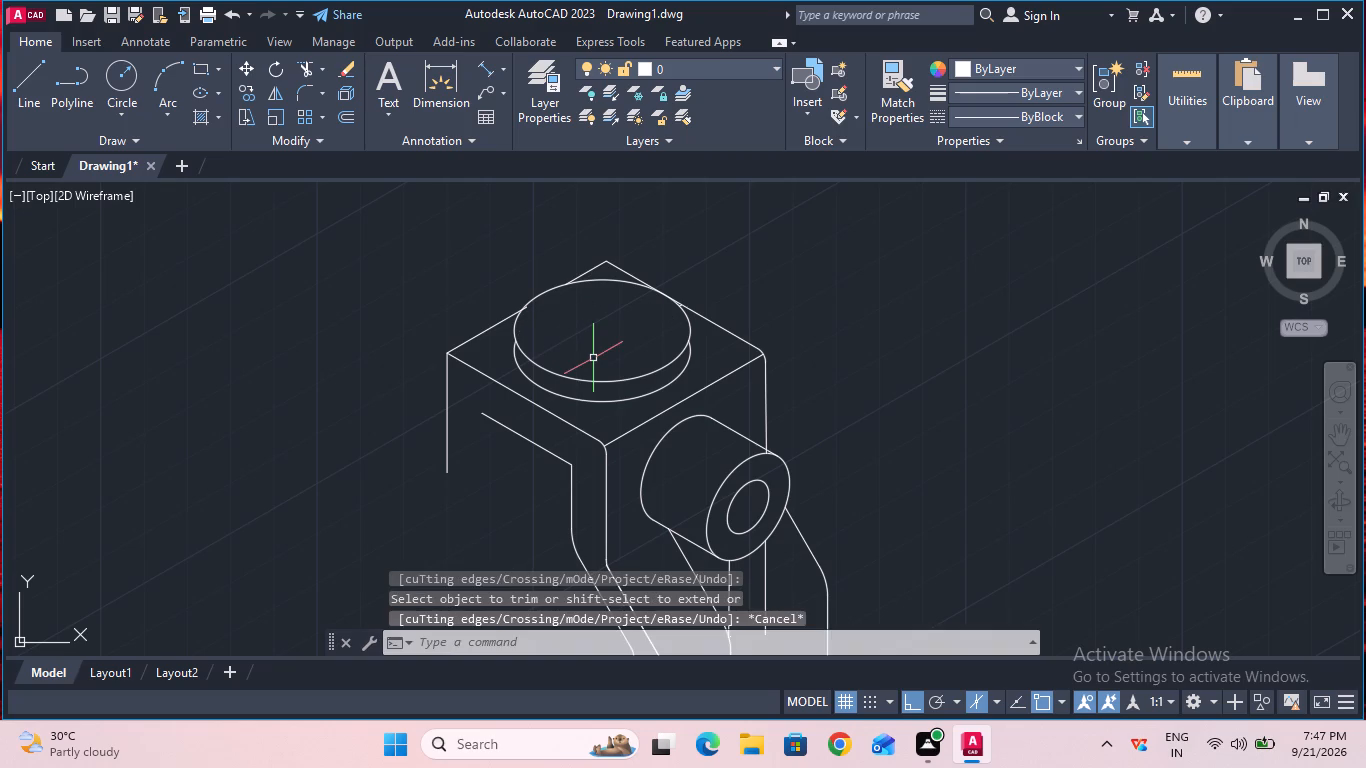
ctrl+scroll(559, 346, up, 2)
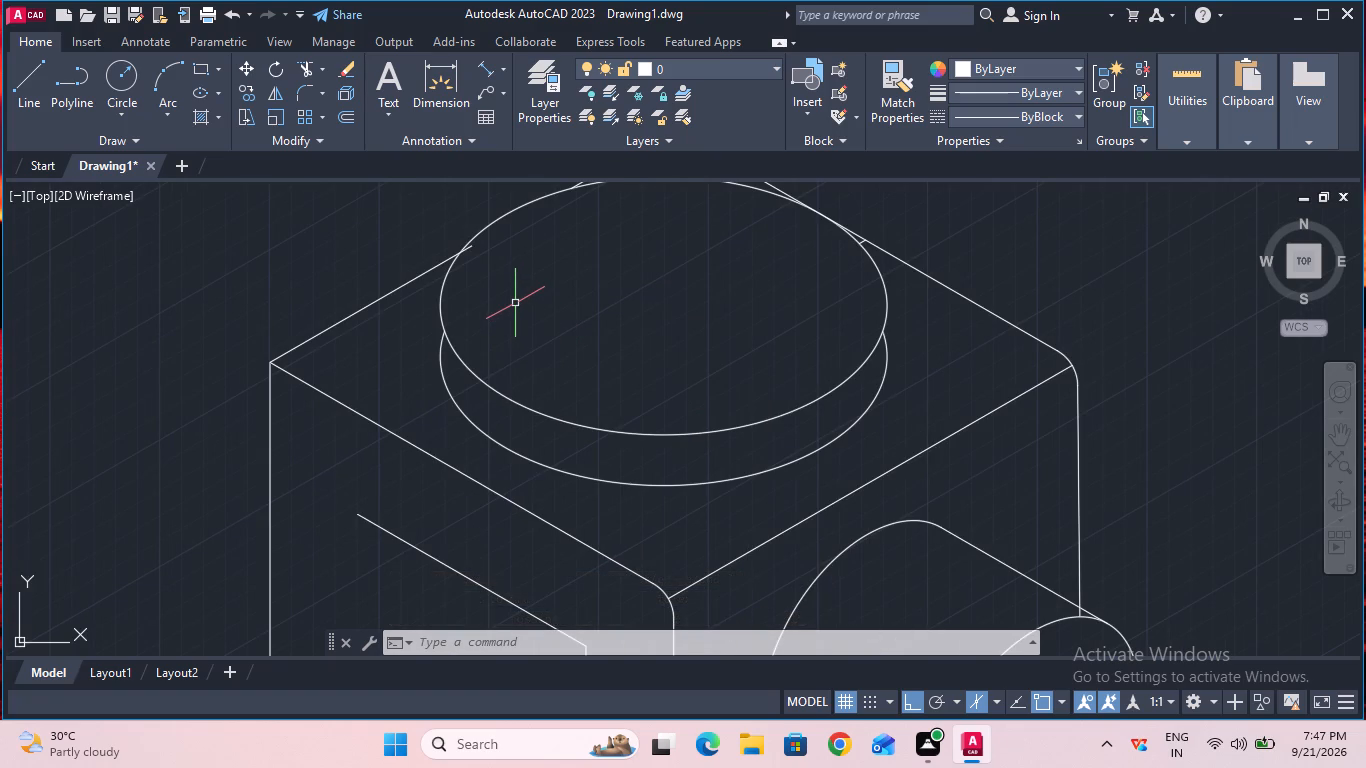
click(304, 69)
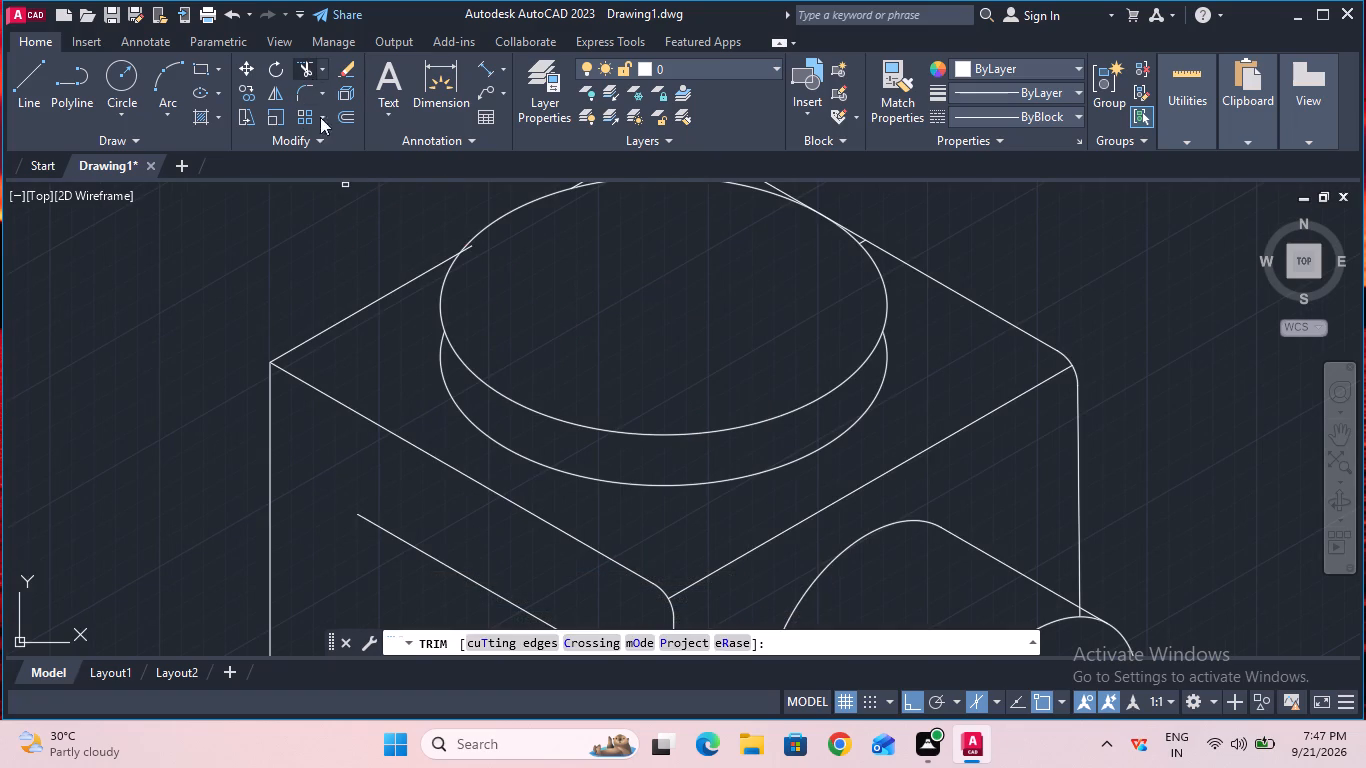
click(471, 247)
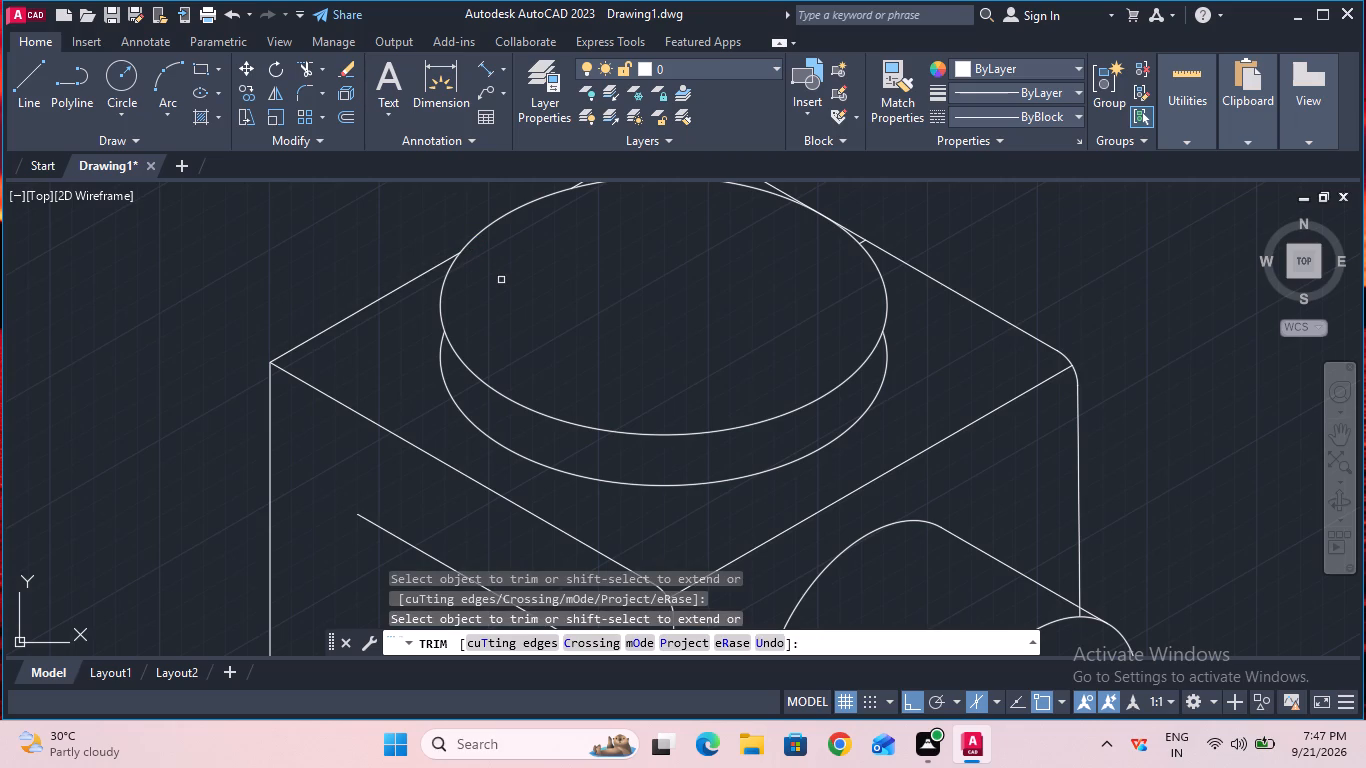
key(grave)
key(Escape)
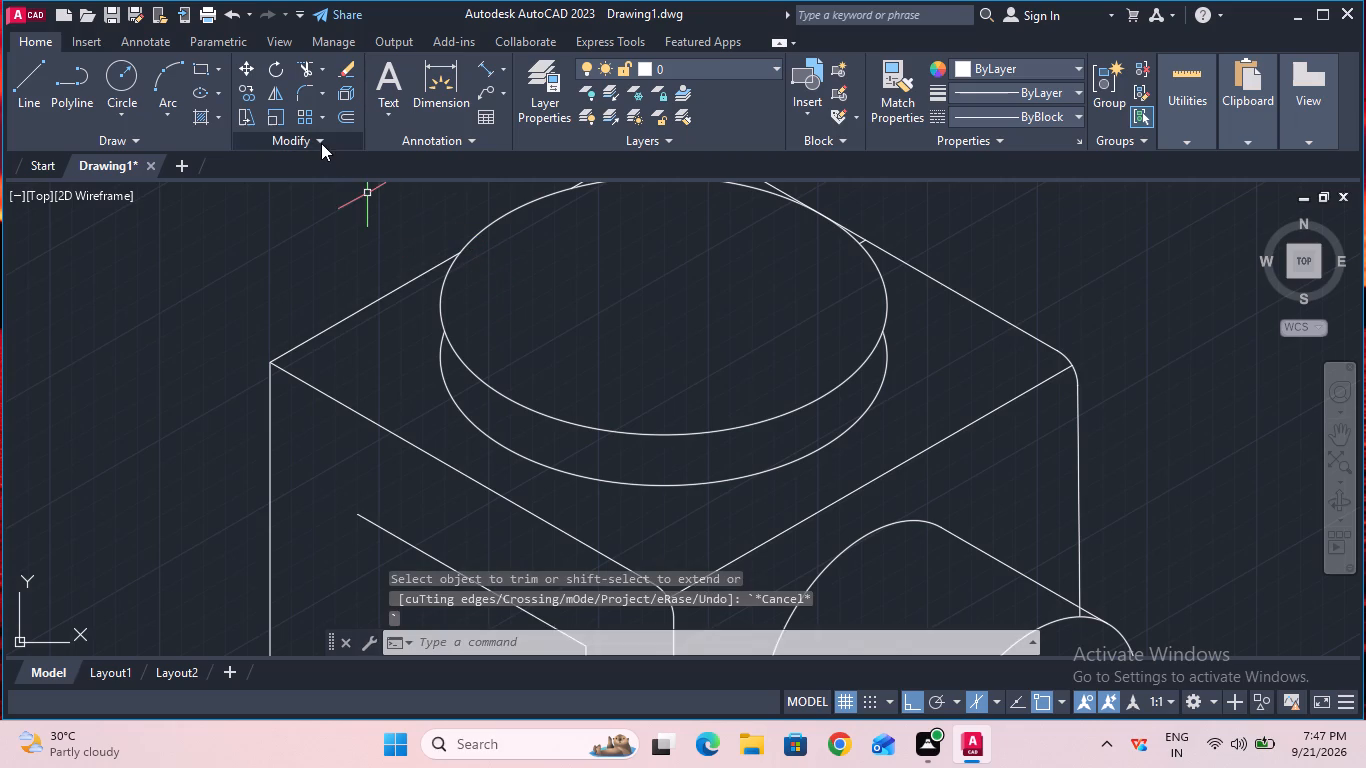
Draw two vertical lines joining the left and right quadrants of the boss's upper isocircle to those of the lower isocircle.
click(41, 92)
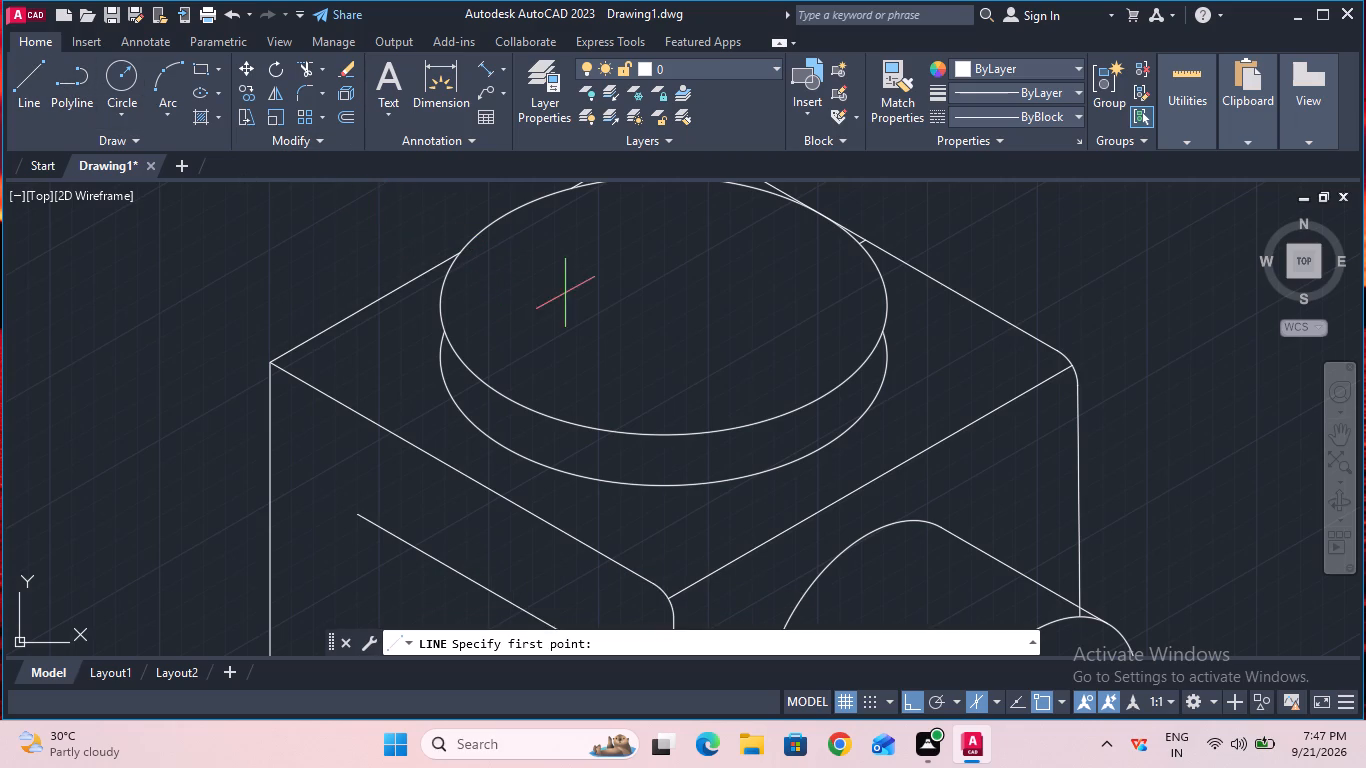
click(440, 306)
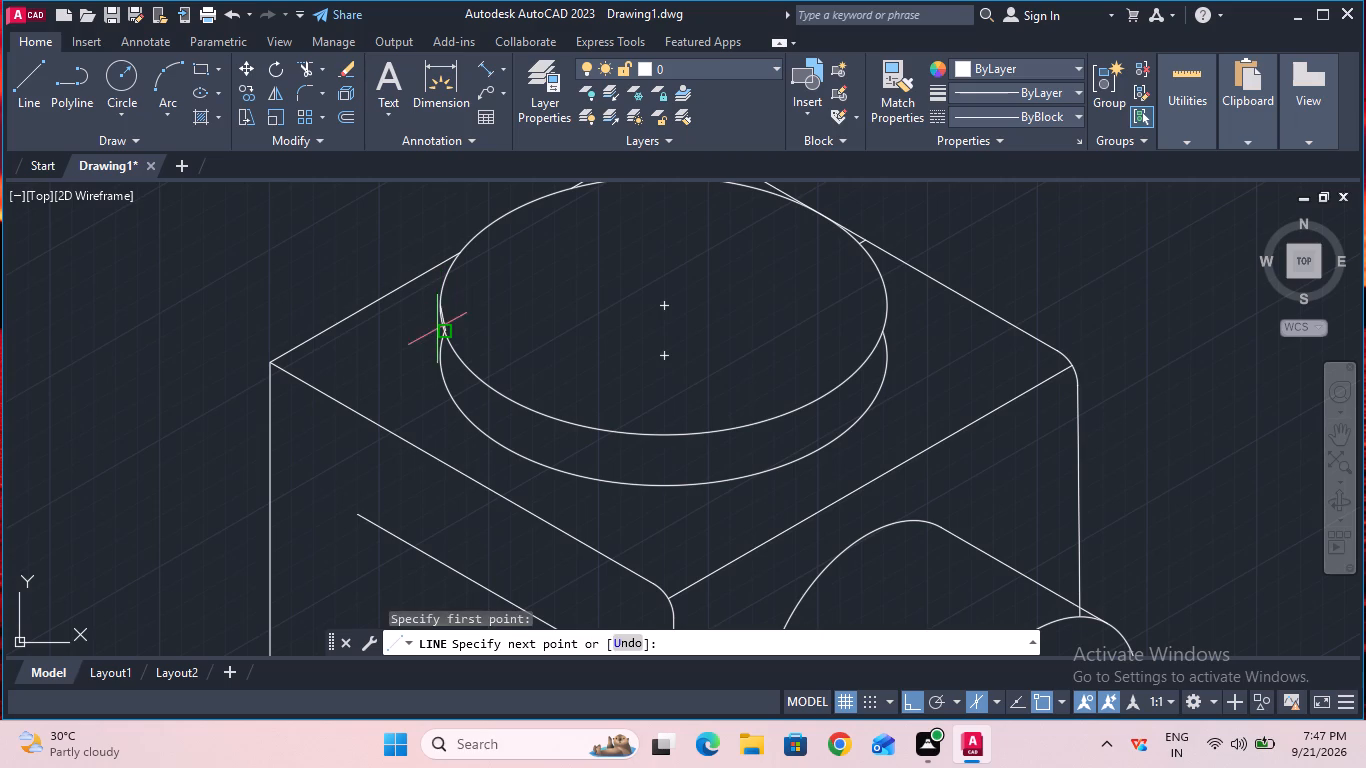
click(435, 354)
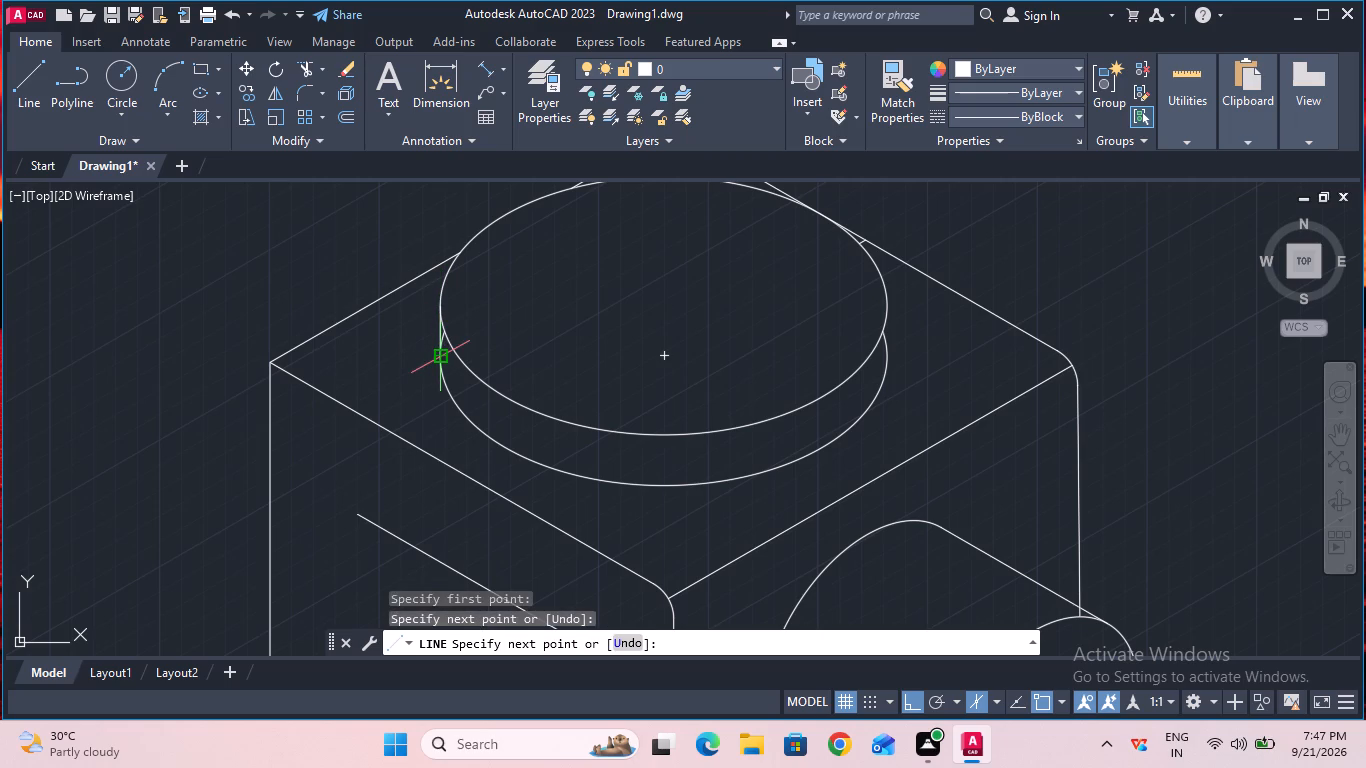
key(Escape)
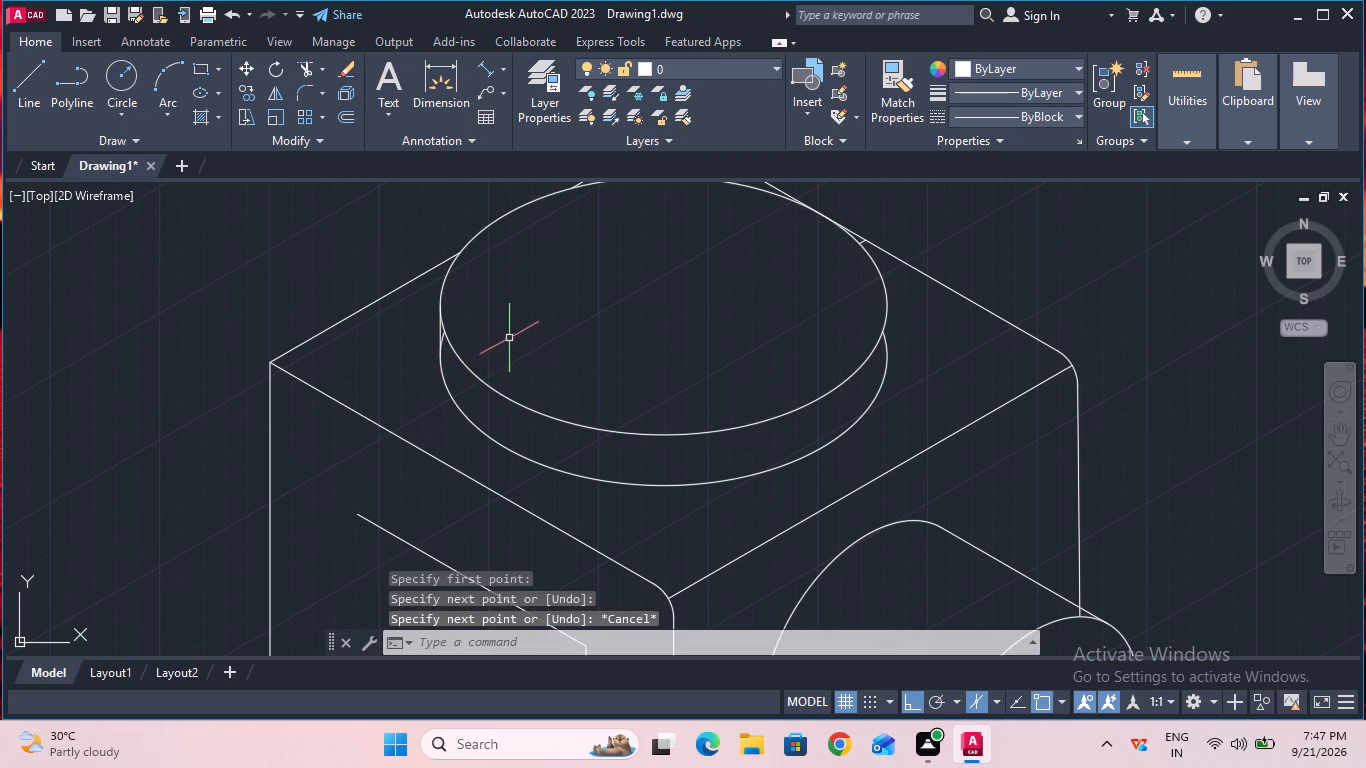
click(40, 93)
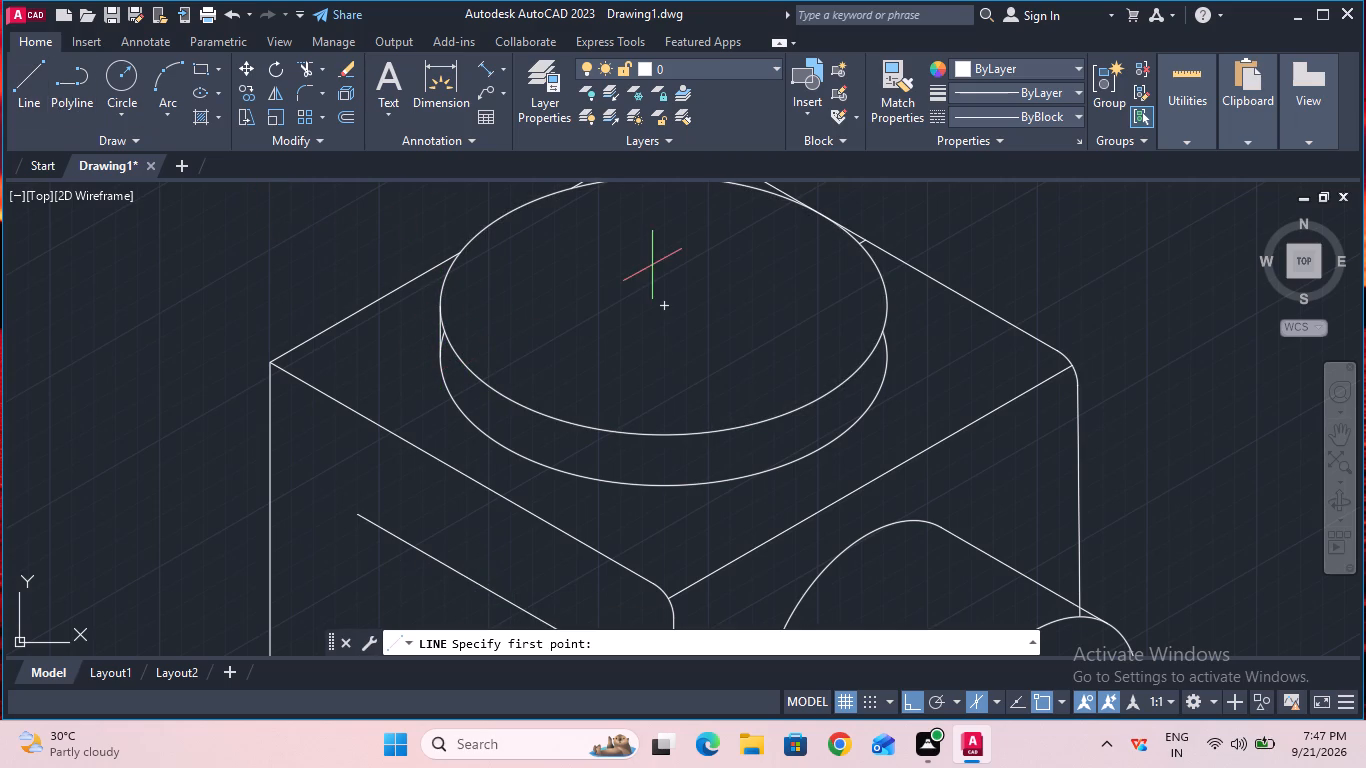
click(883, 302)
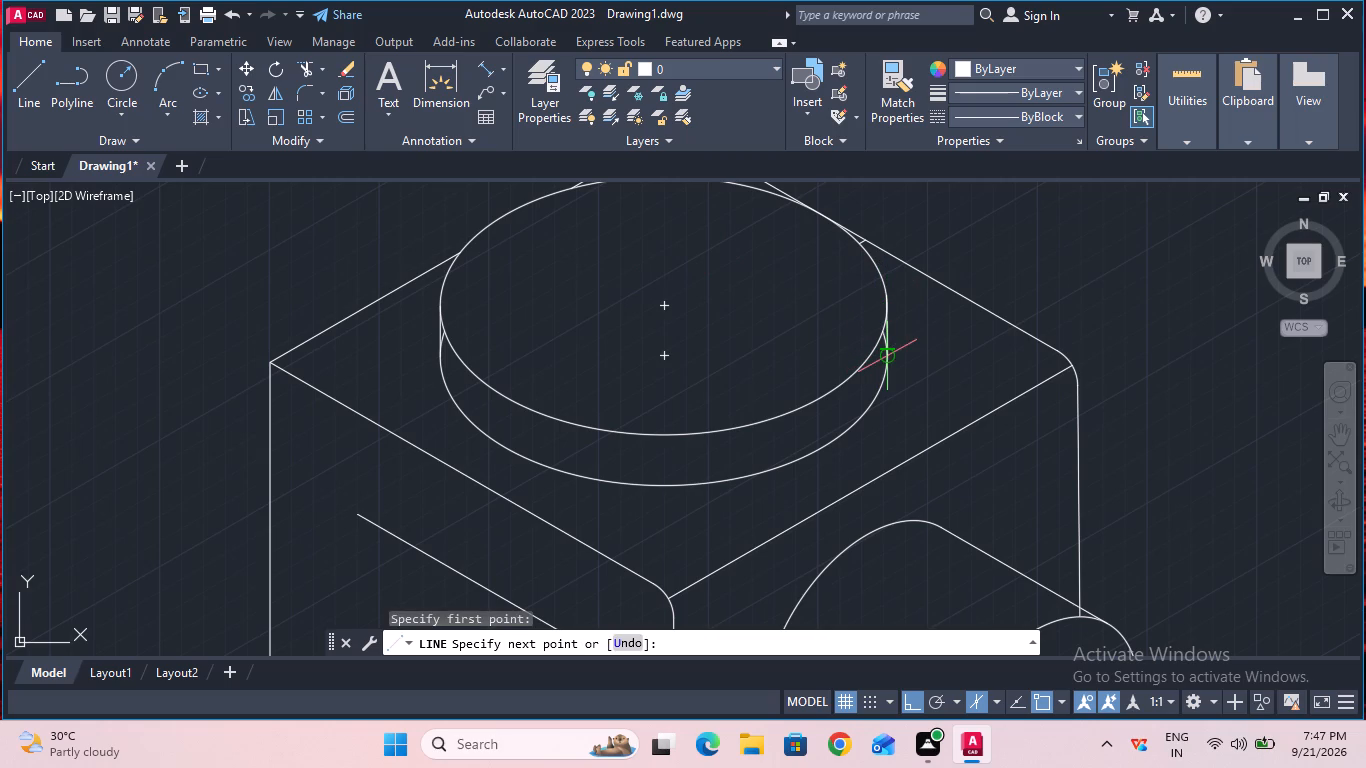
click(886, 354)
key(Escape)
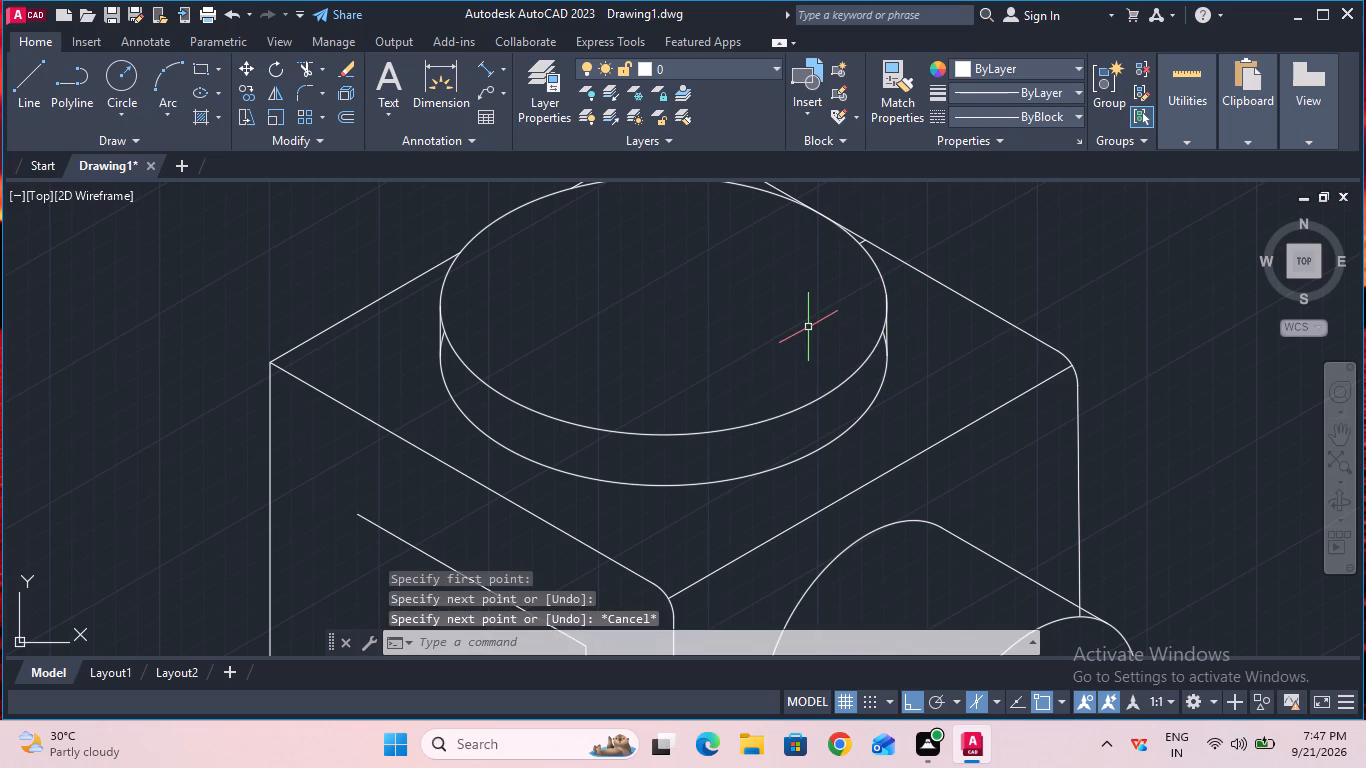
Trim the leftover lower-isocircle slivers between the raised boss's vertical side lines and its upper isocircle on both sides.
click(310, 75)
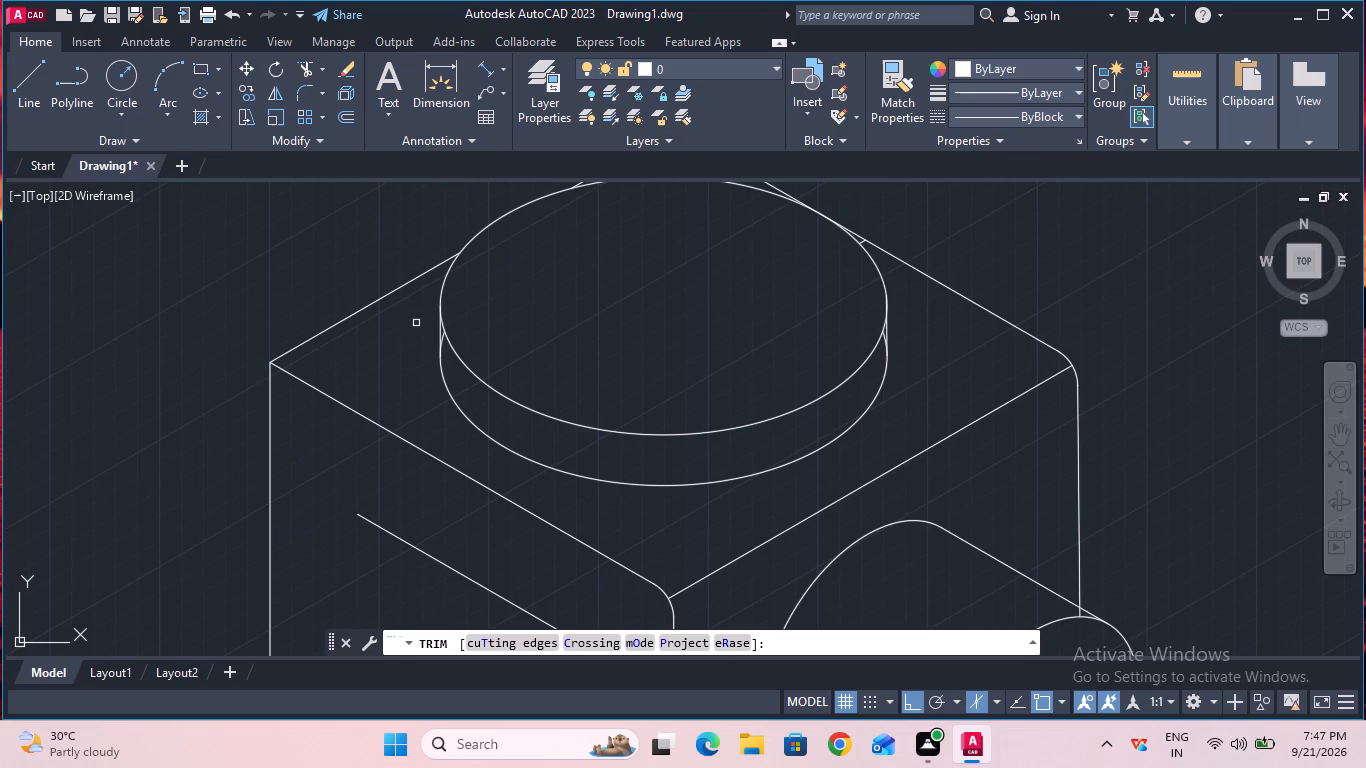
ctrl+scroll(435, 336, up, 2)
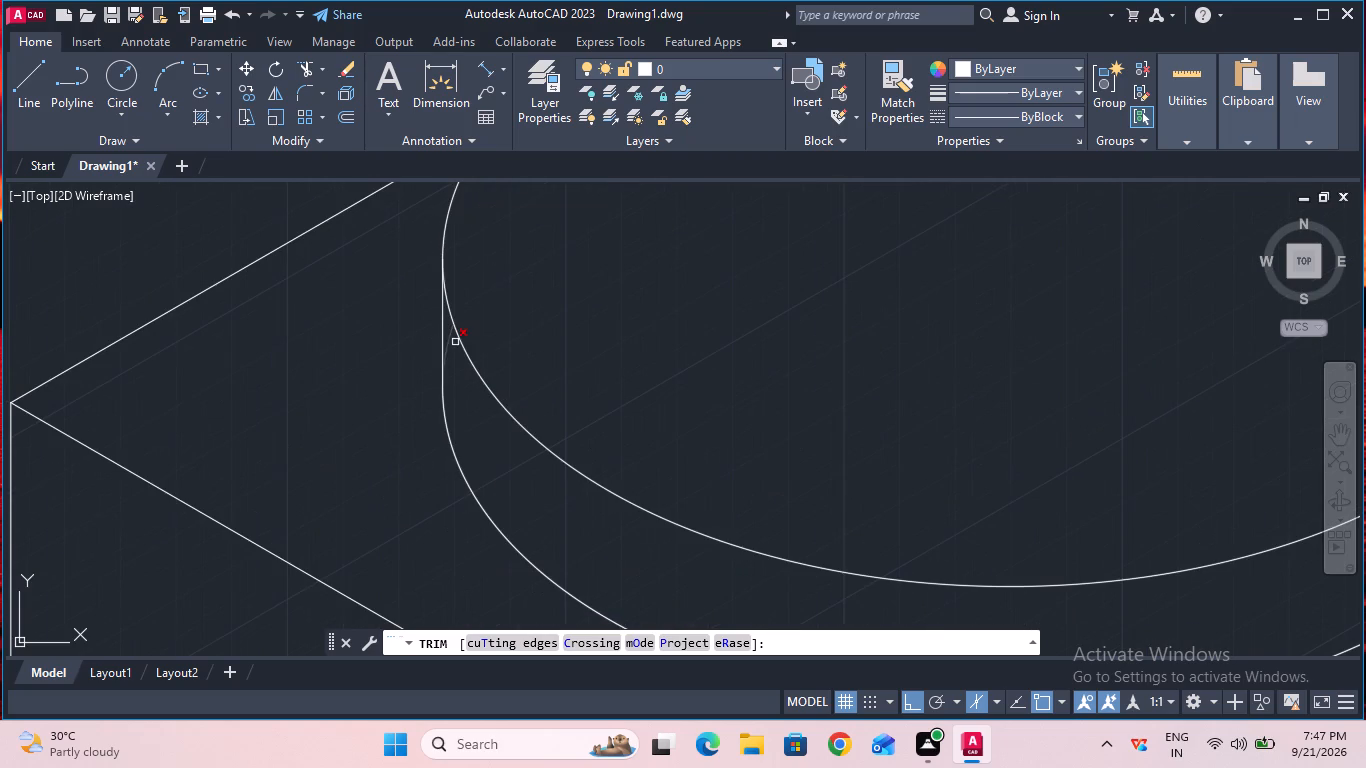
click(449, 339)
ctrl+scroll(584, 312, down, 2)
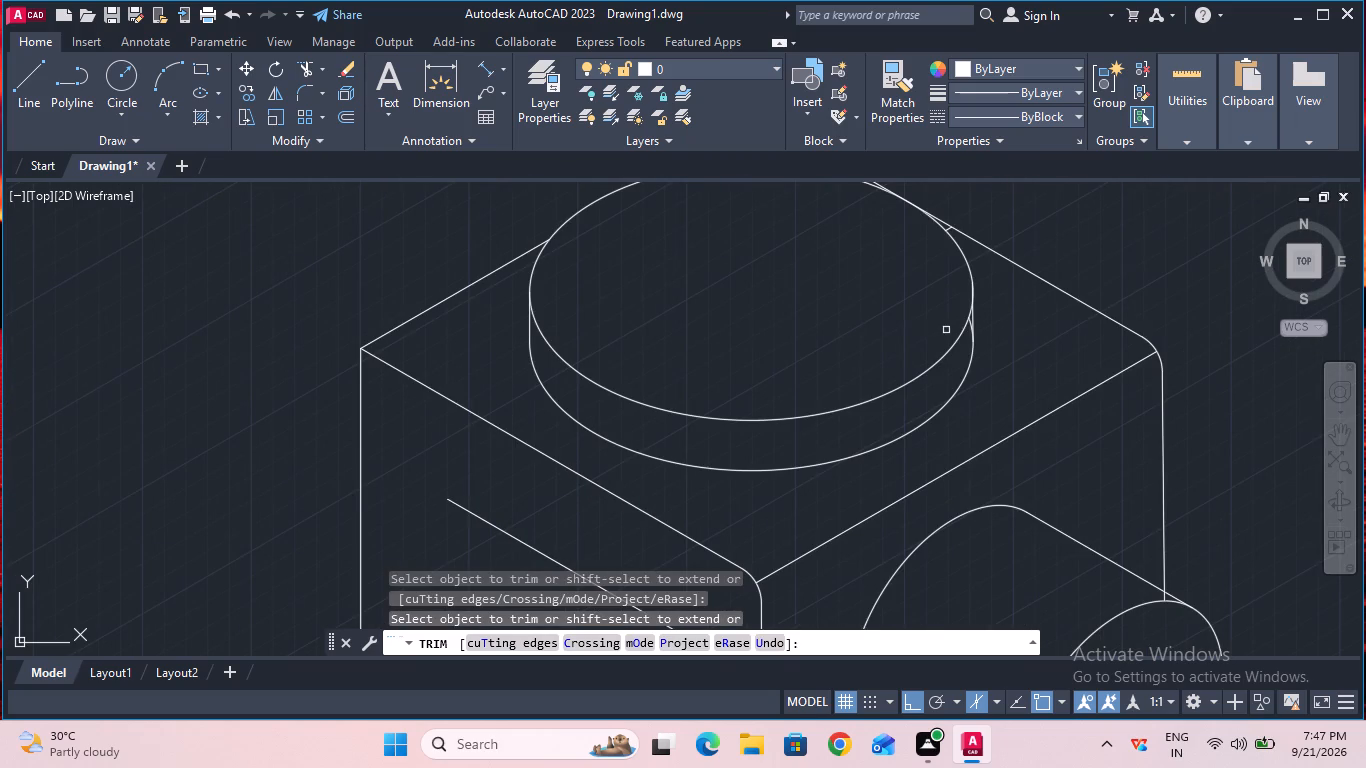
ctrl+scroll(974, 328, up, 2)
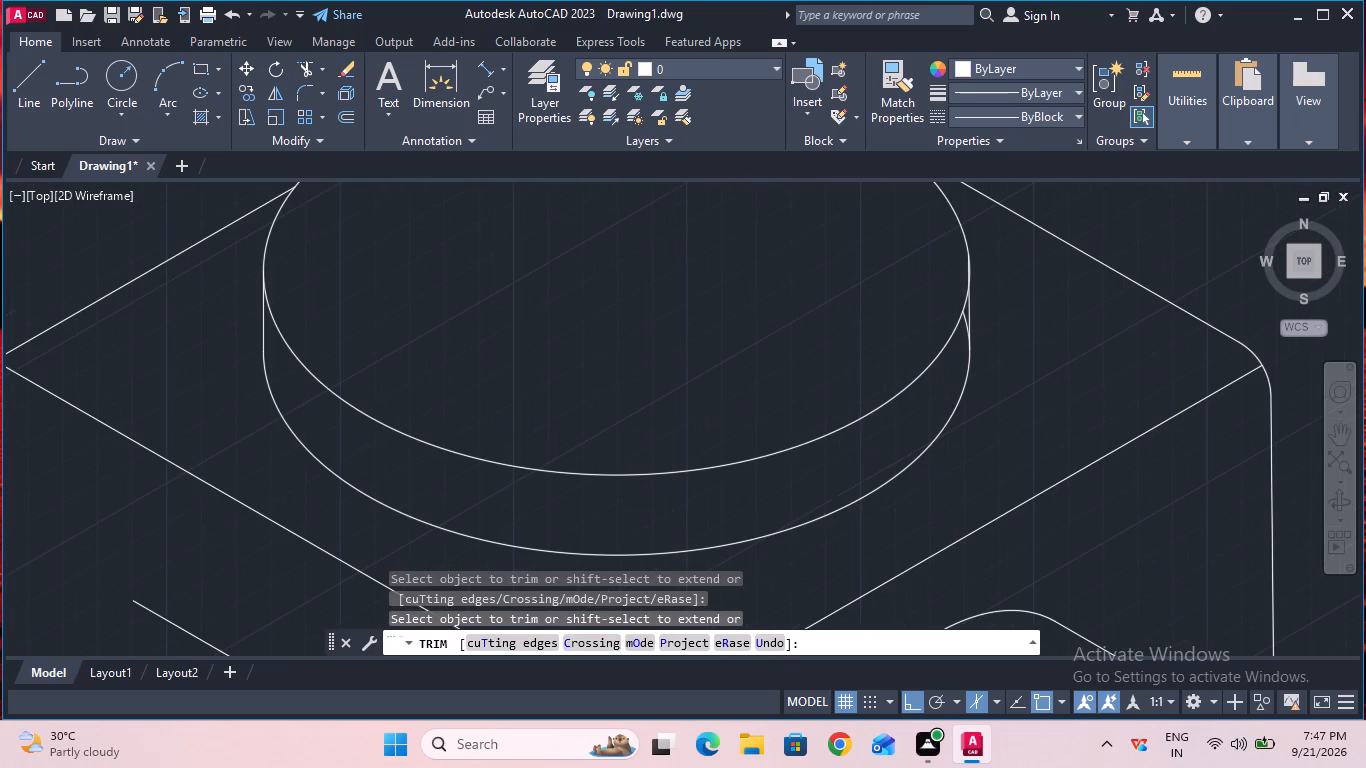
click(957, 309)
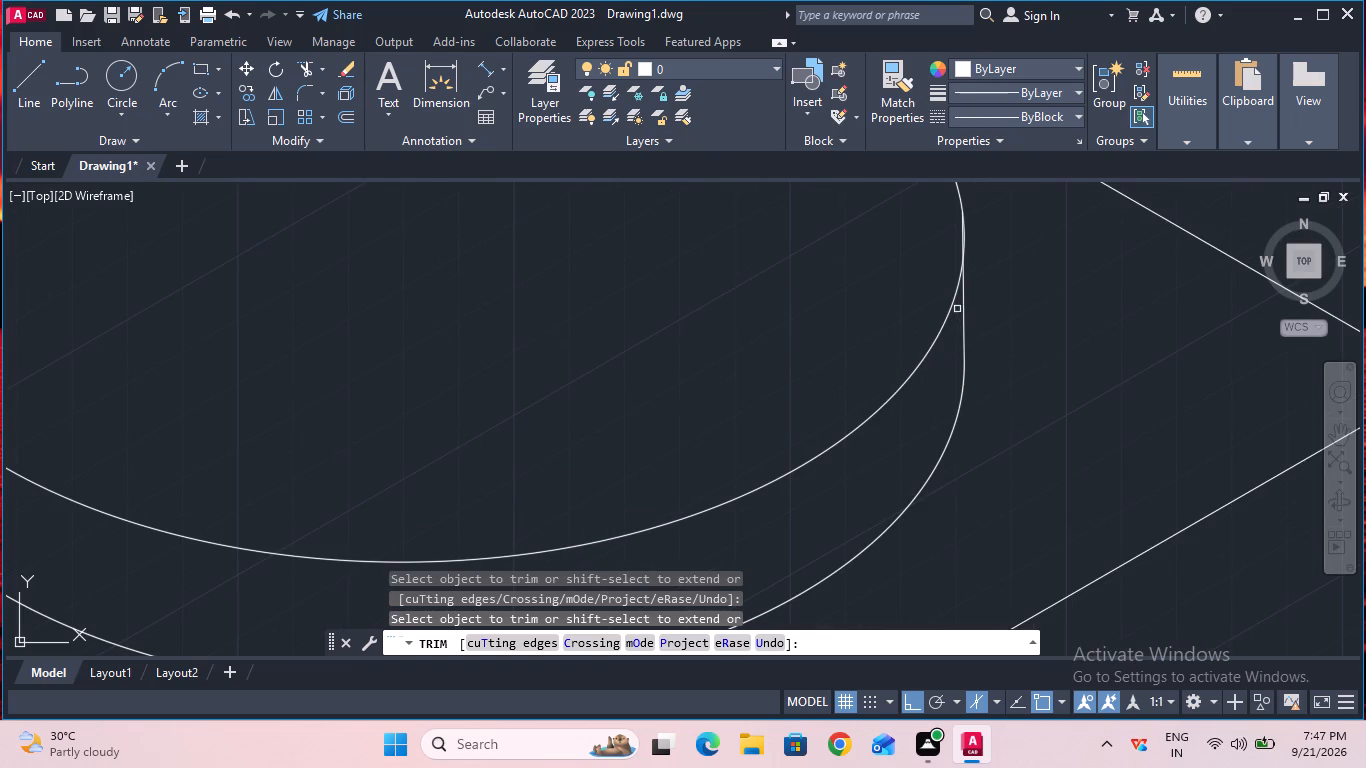
ctrl+scroll(754, 249, down, 3)
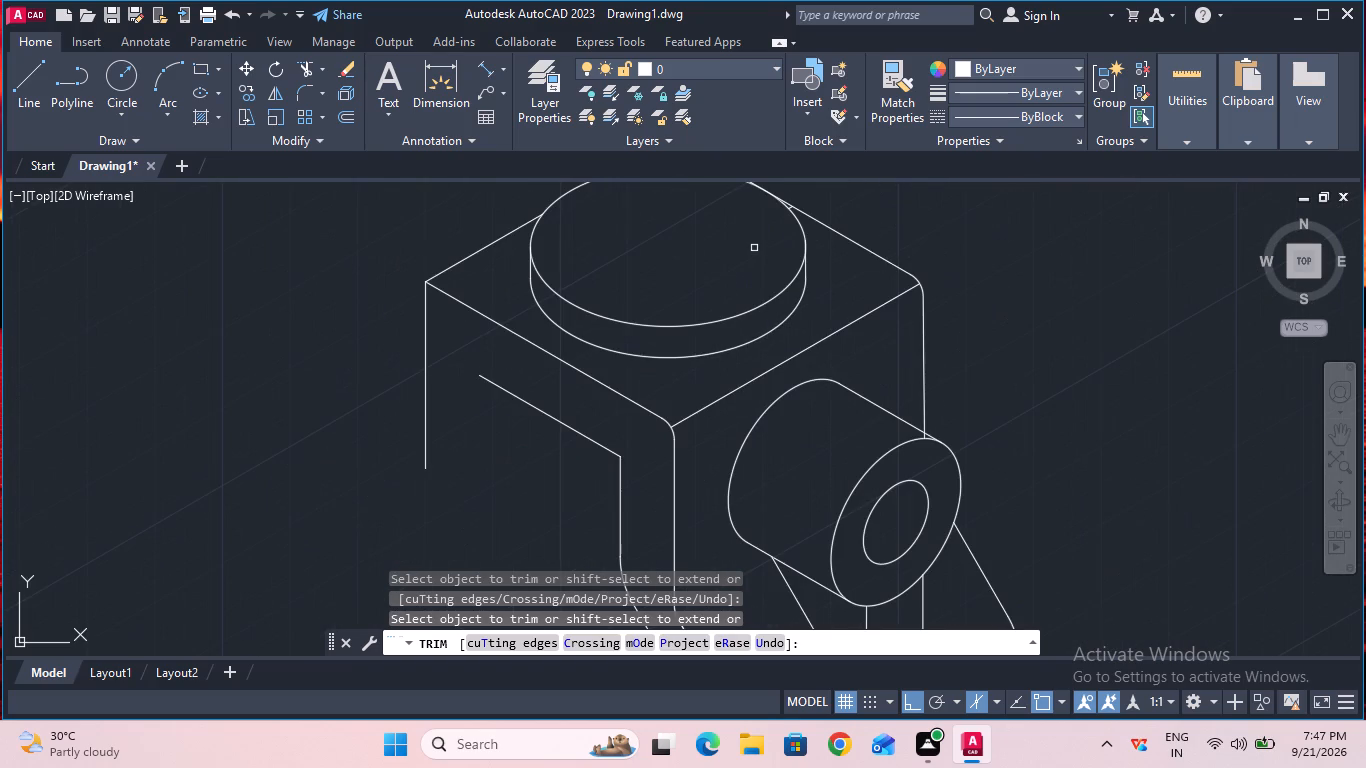
key(Escape)
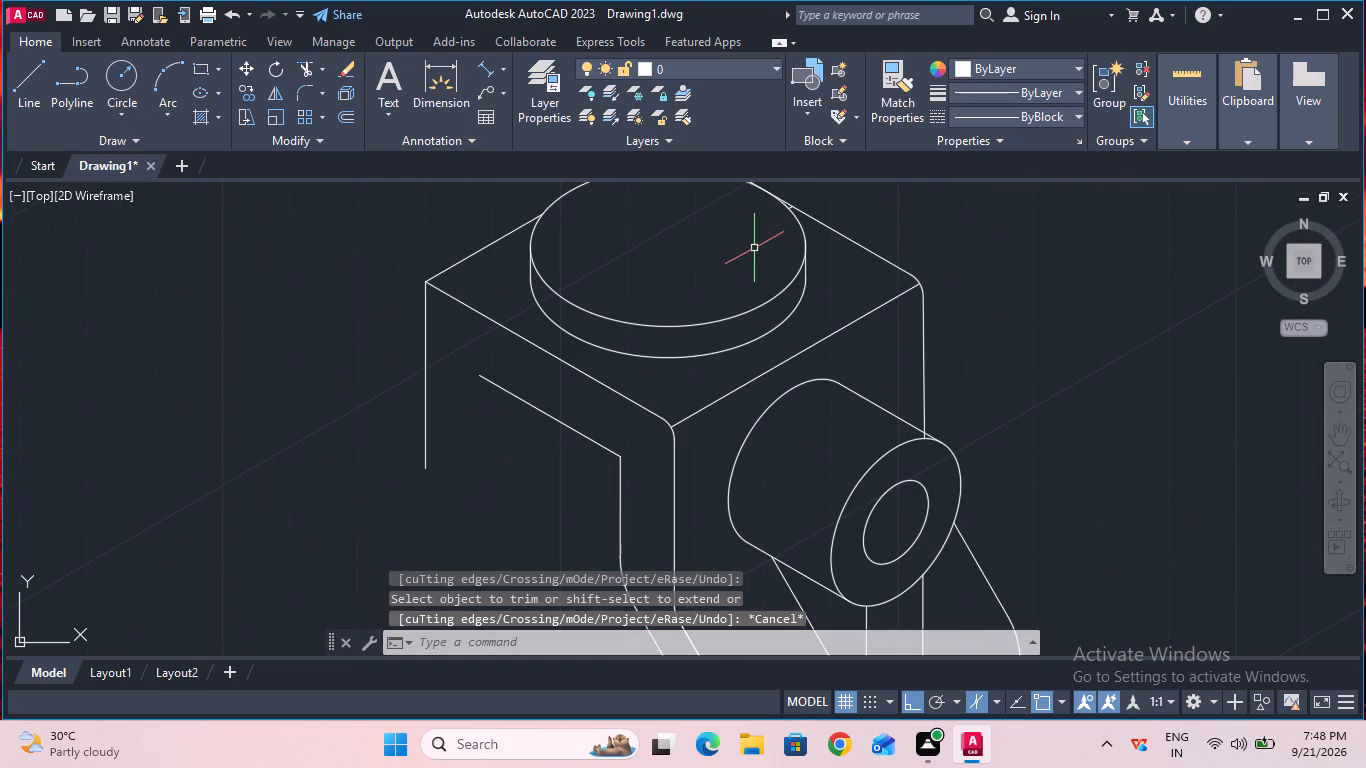
Draw an isocircle of radius 10 mm in the top isoplane, centred on the raised boss's upper face.
ctrl+scroll(754, 248, down, 1)
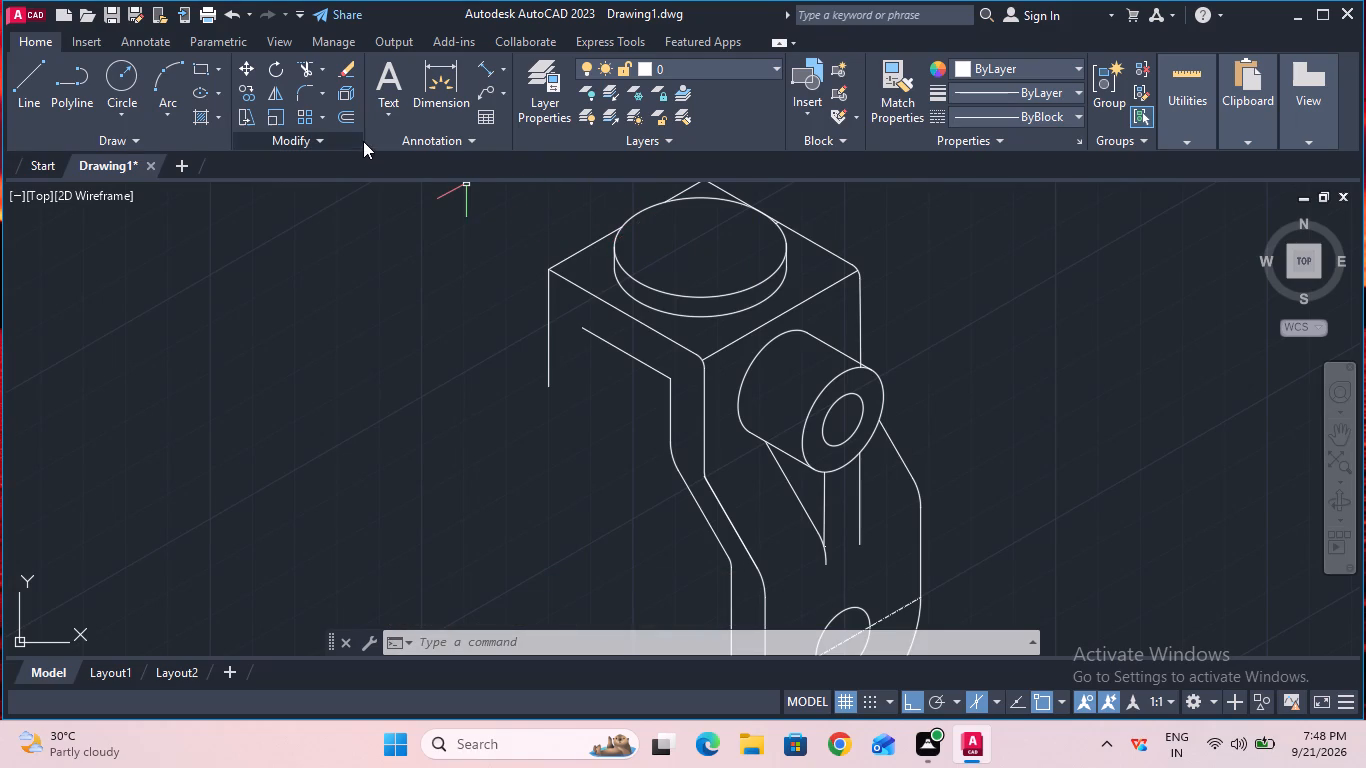
text(ell)
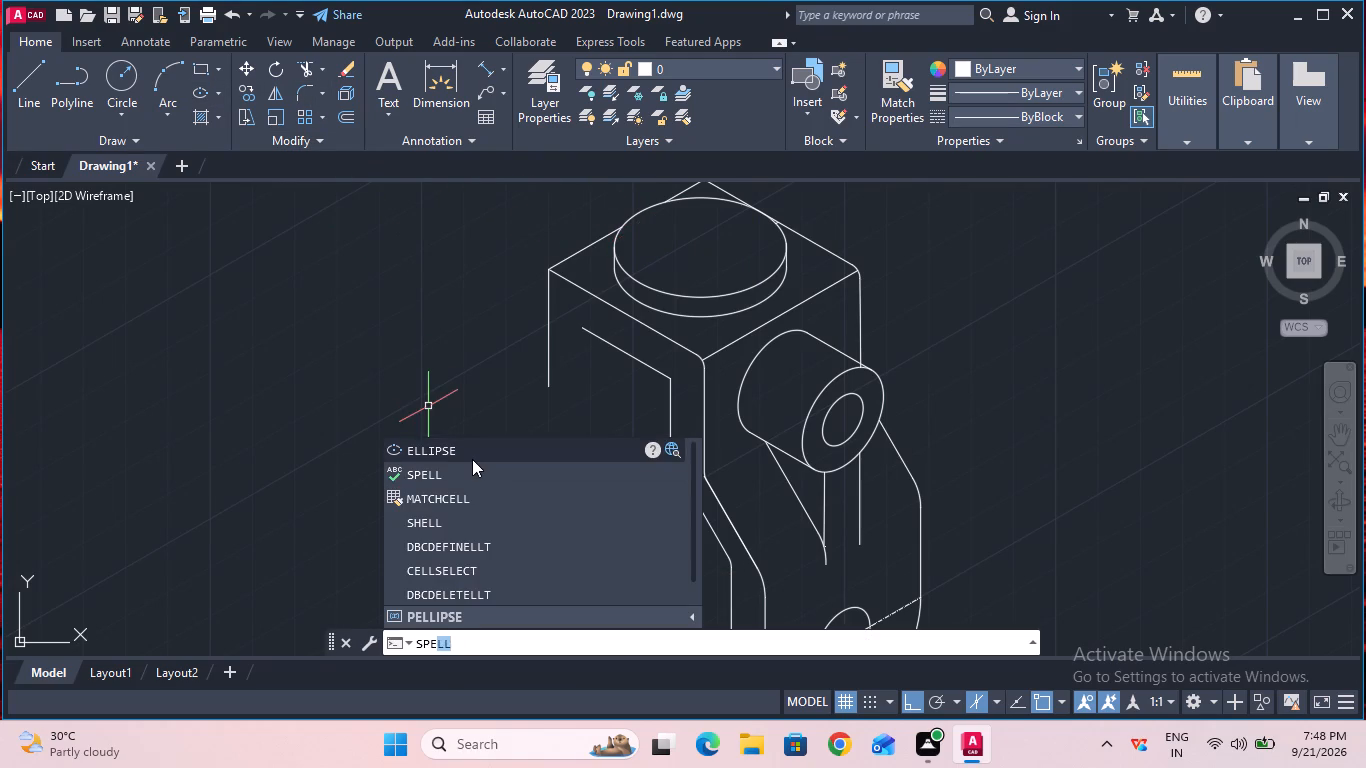
click(472, 454)
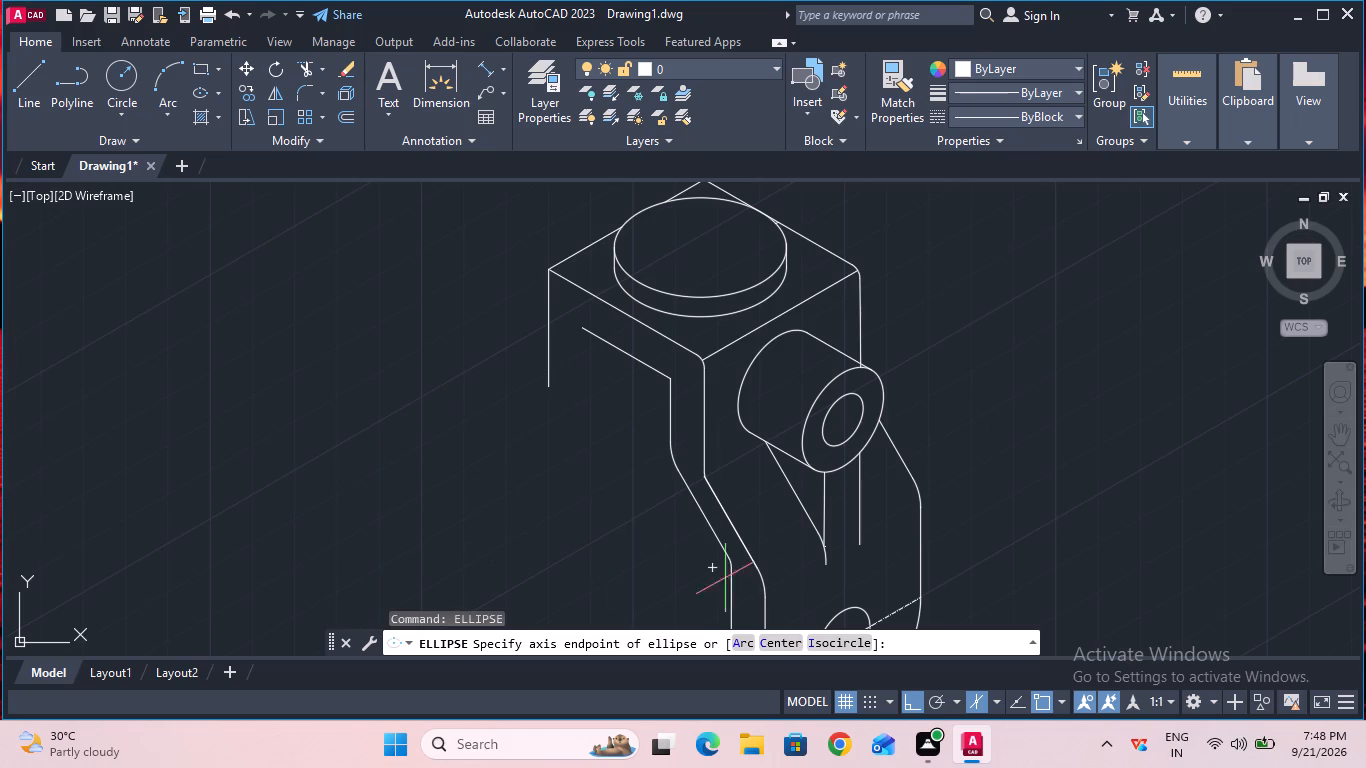
click(841, 642)
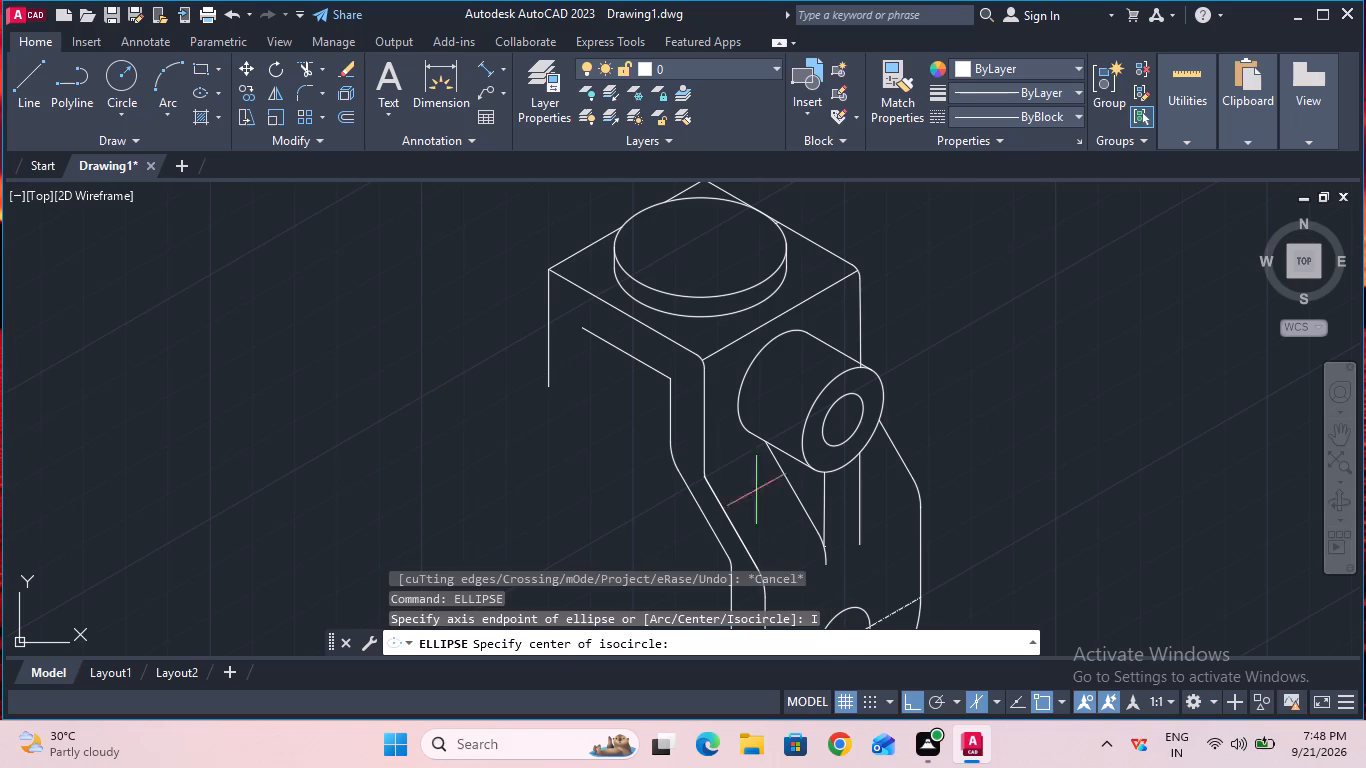
click(699, 249)
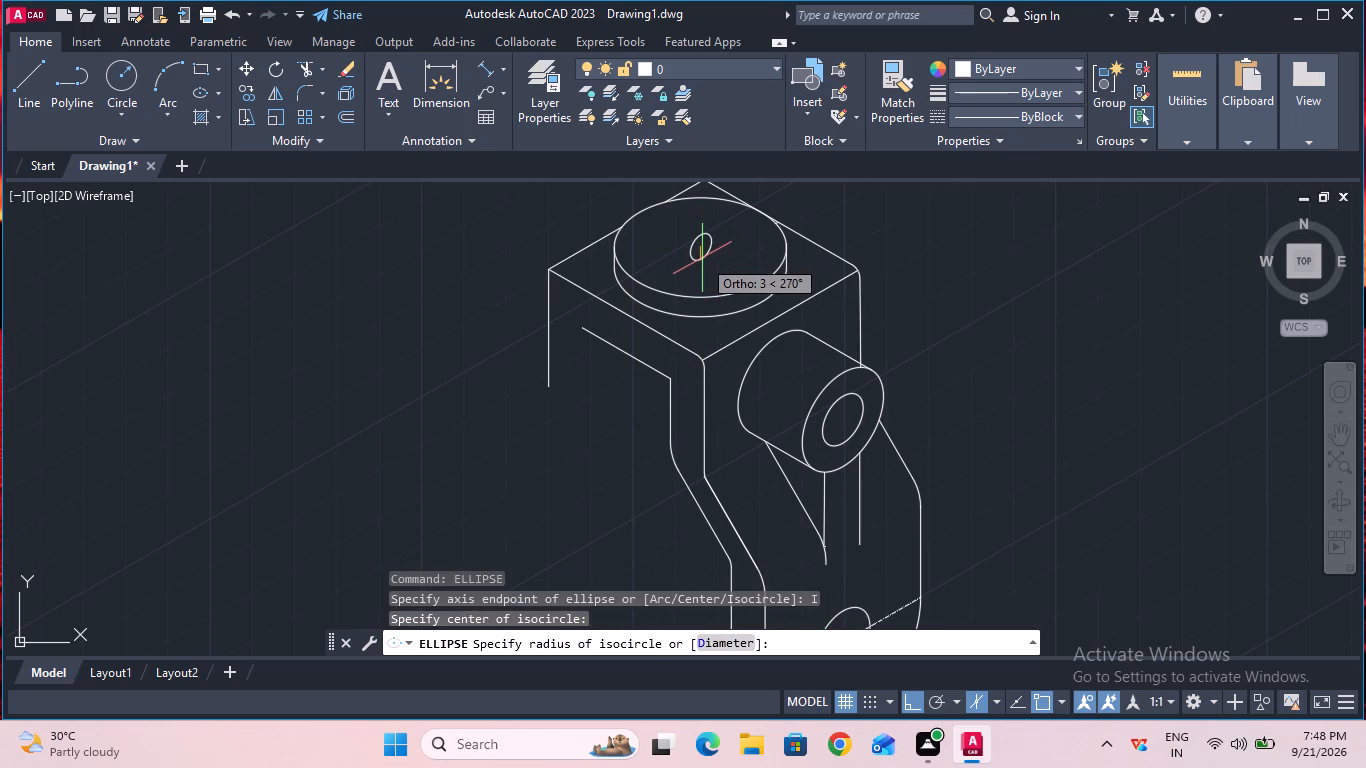
key(F5)
key(F5)
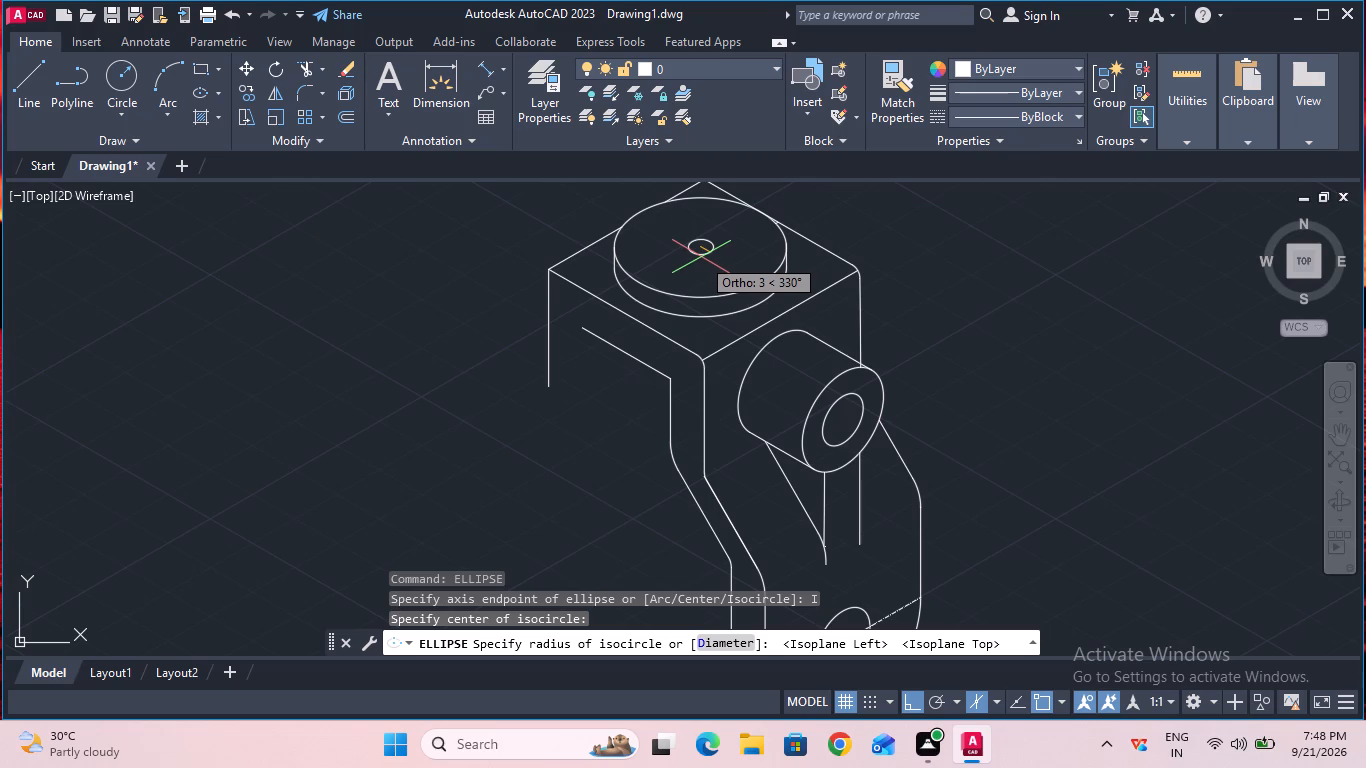
text(10)
key(Return)
key(Escape)
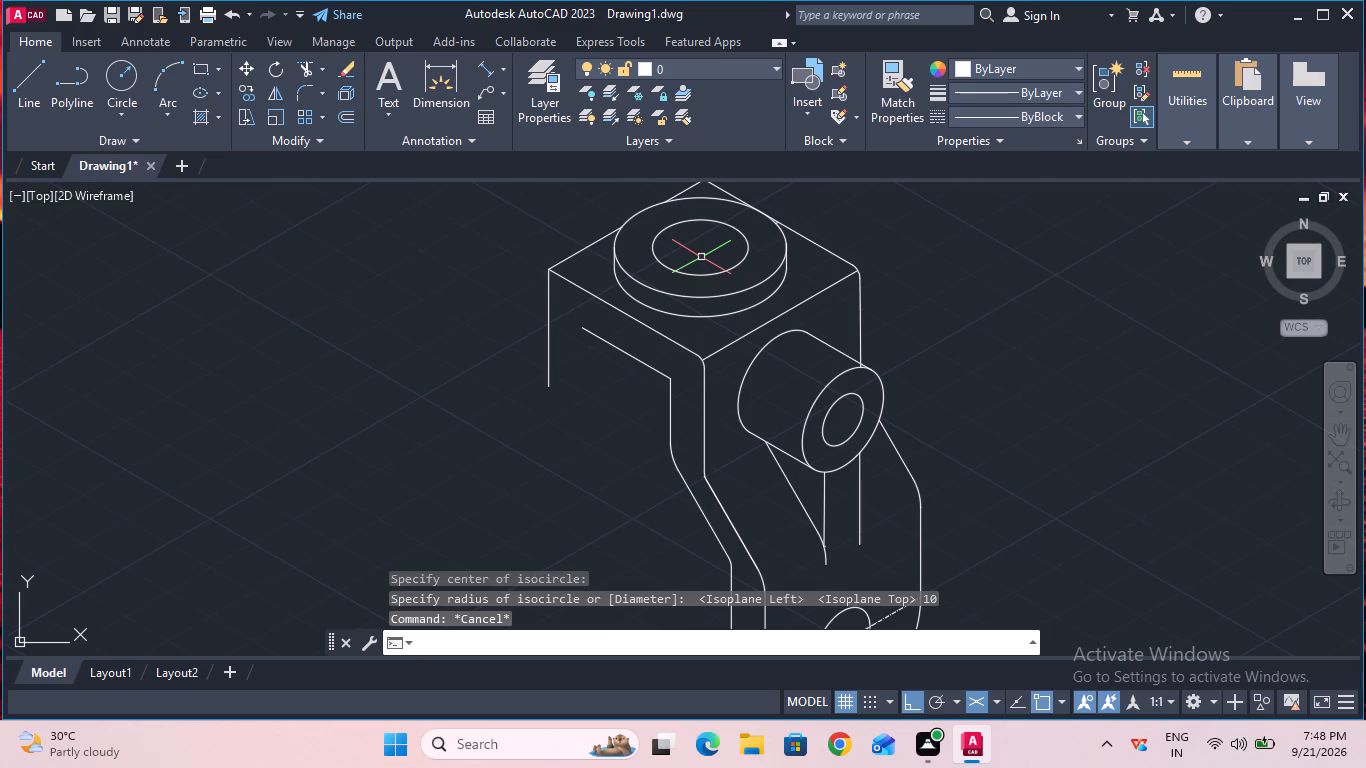
Draw a 10 mm line vertically downward in the right isoplane from the free upper-left end of the flange's inner edge.
click(26, 97)
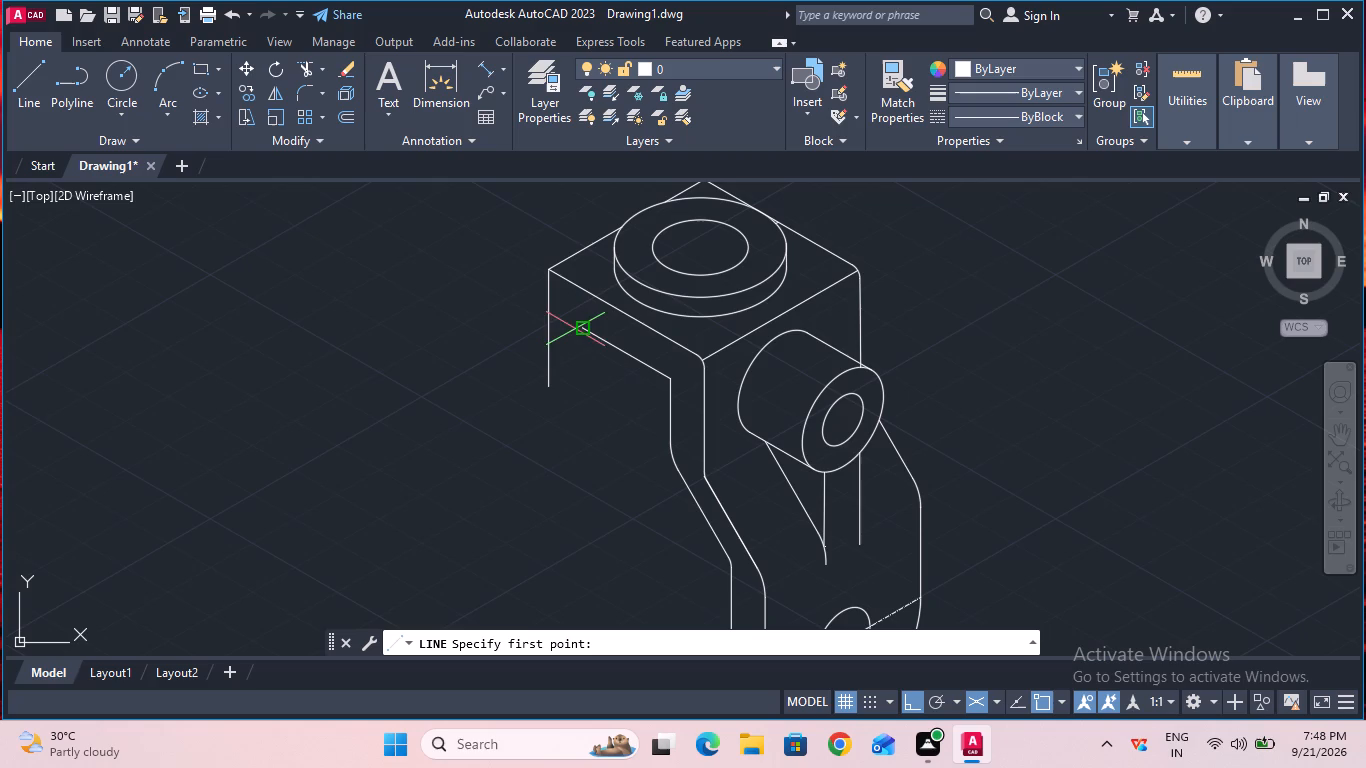
click(578, 330)
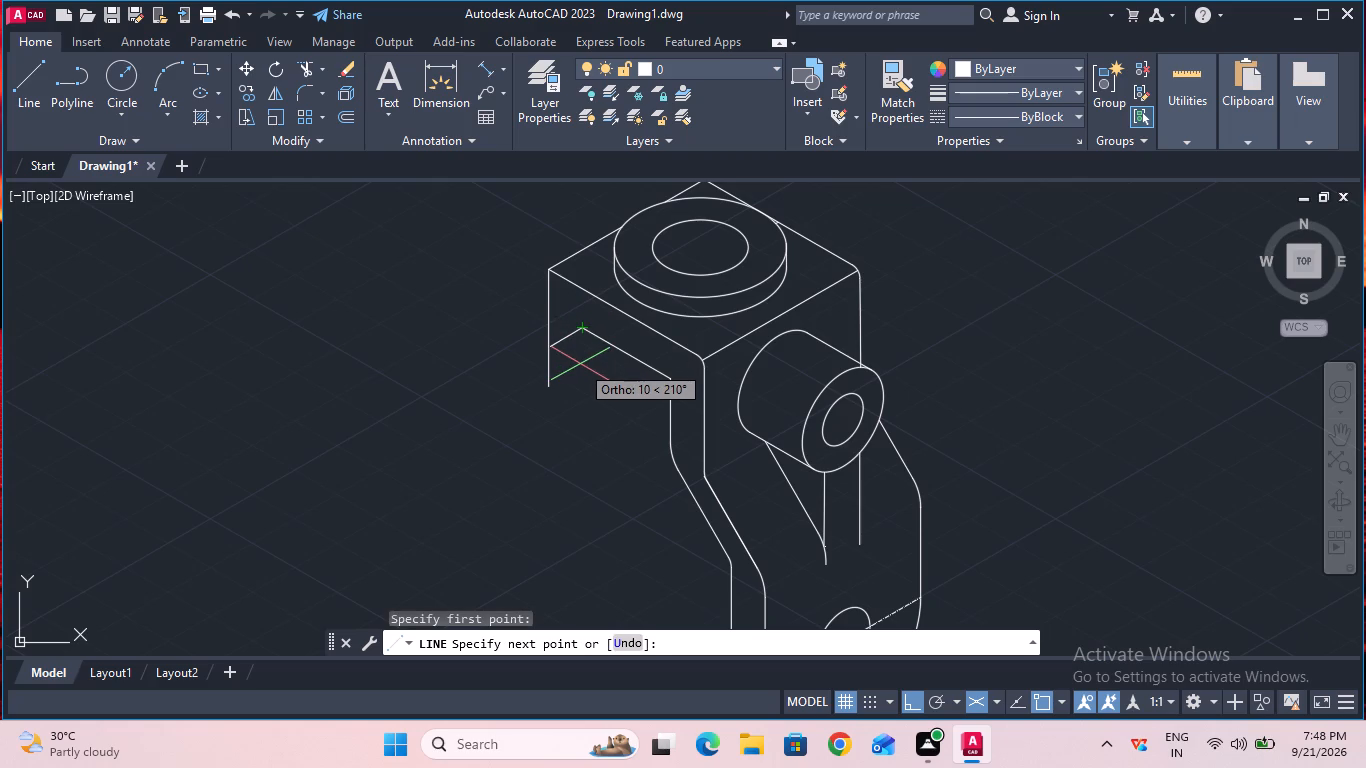
key(F5)
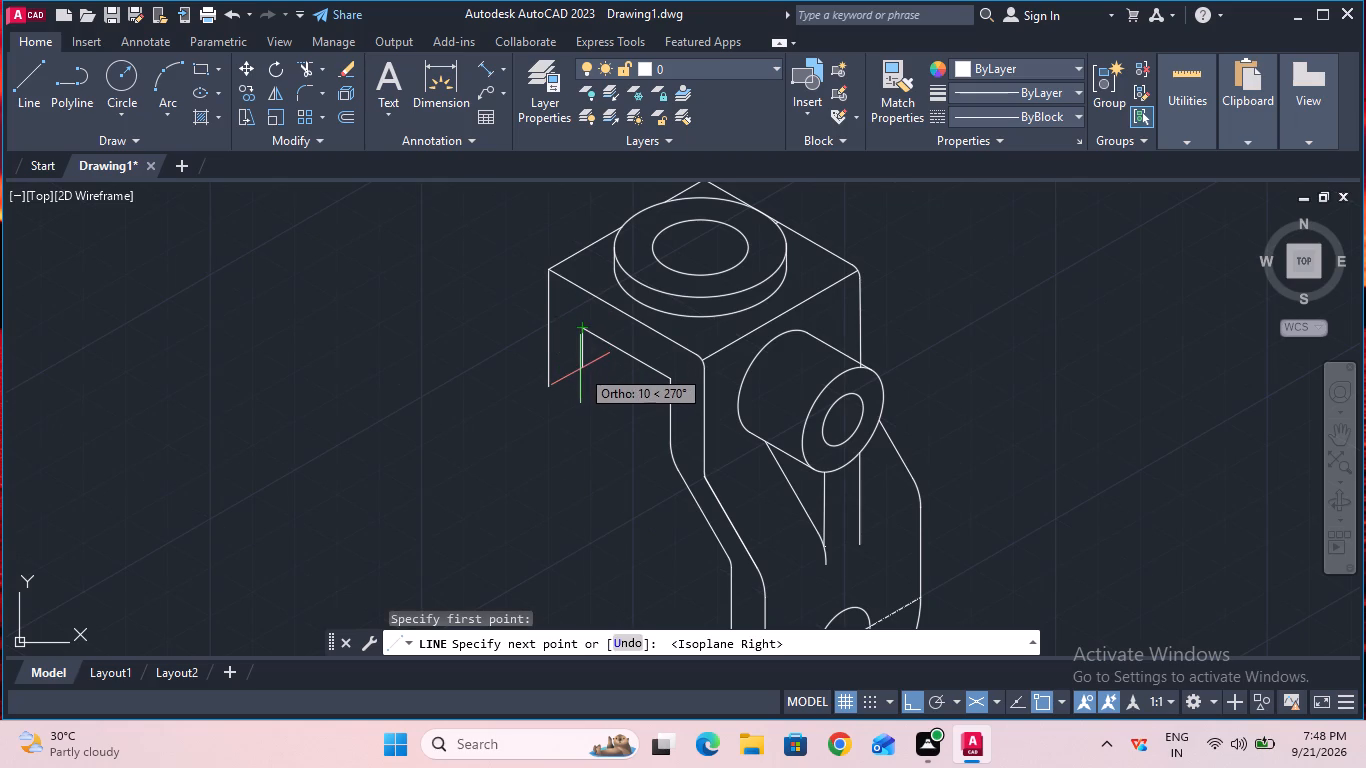
key(1)
key(0)
key(Return)
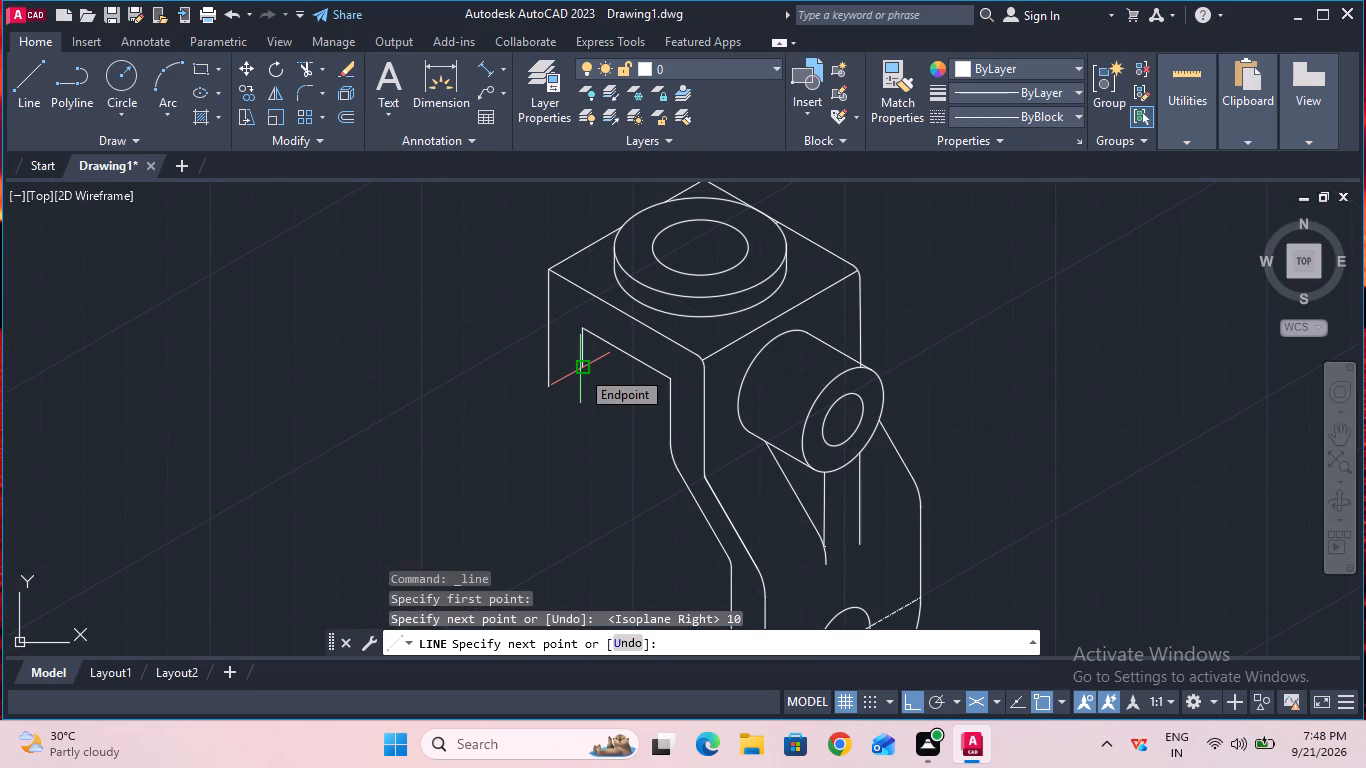
key(Escape)
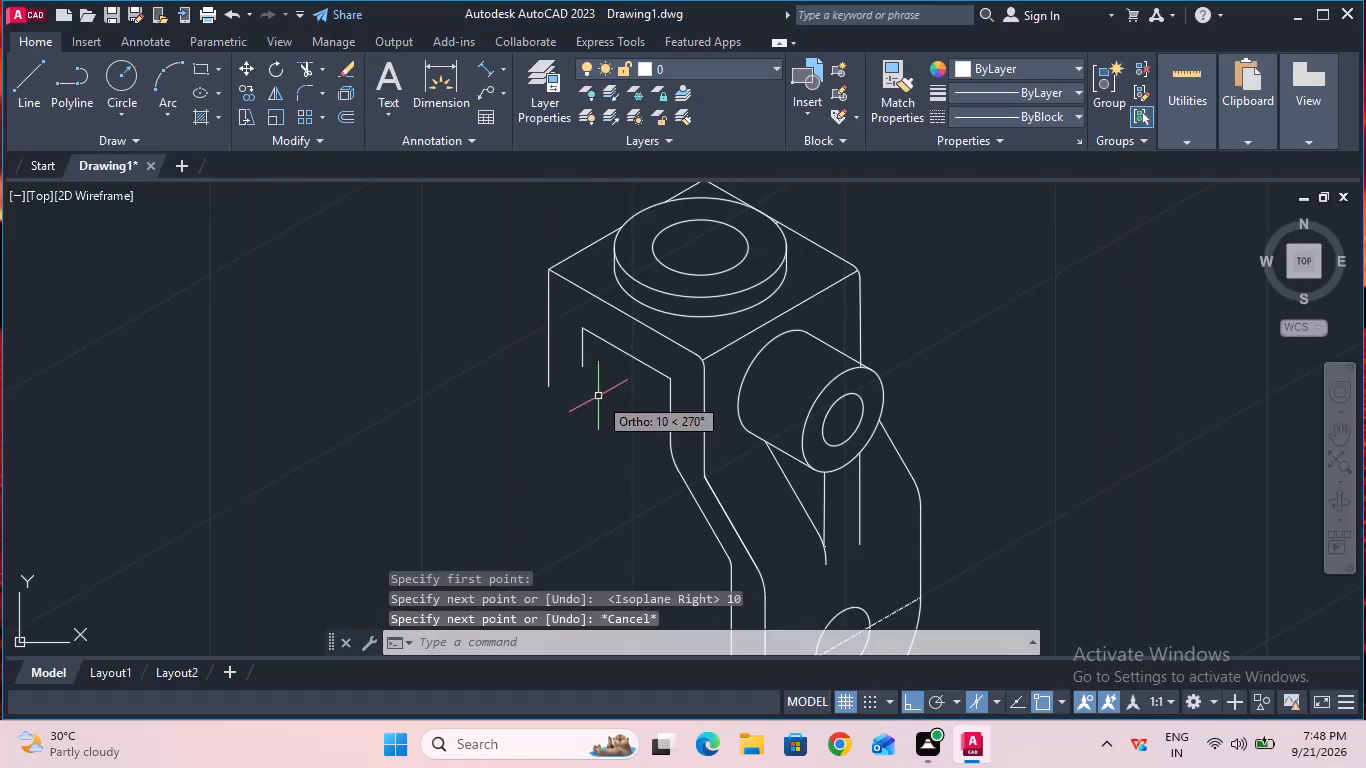
Delete the 10 mm vertical line hanging from the upper-left end of the flange's inner edge.
click(584, 365)
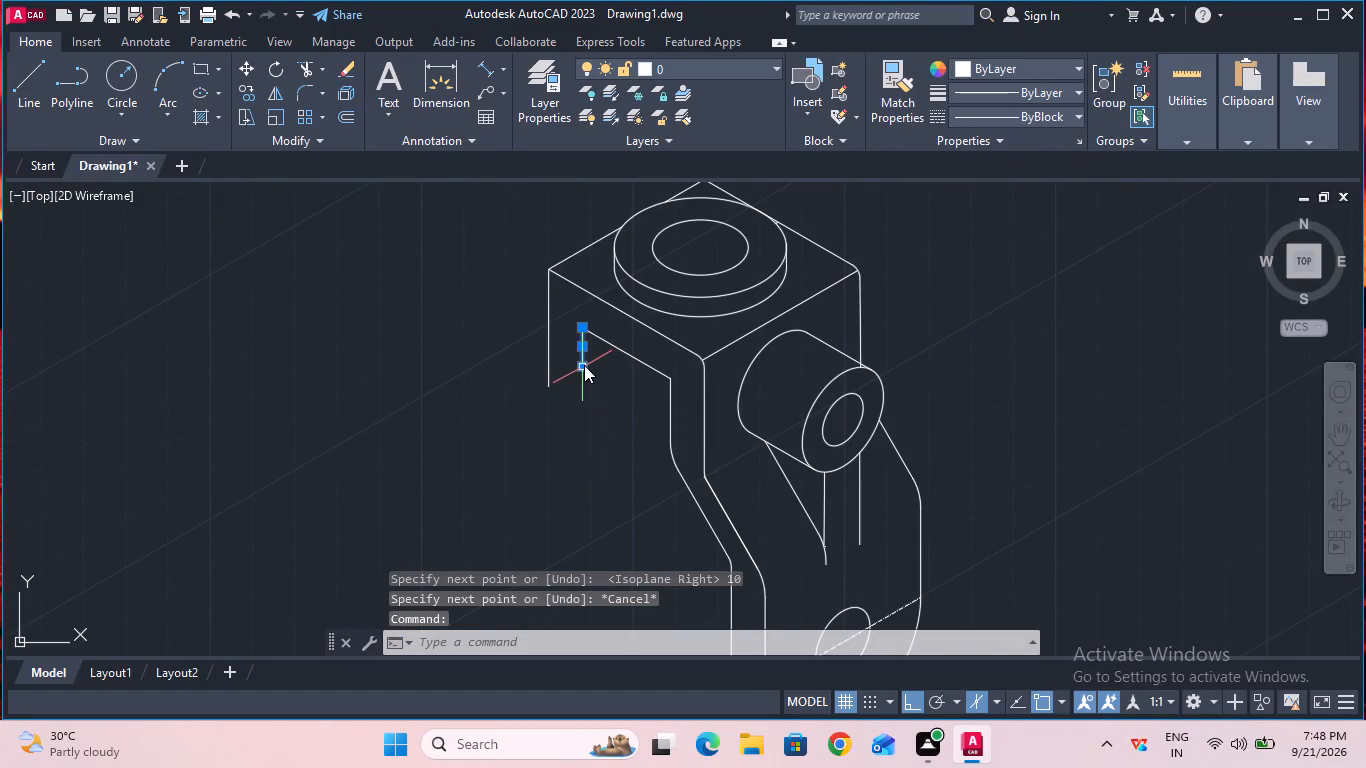
key(Delete)
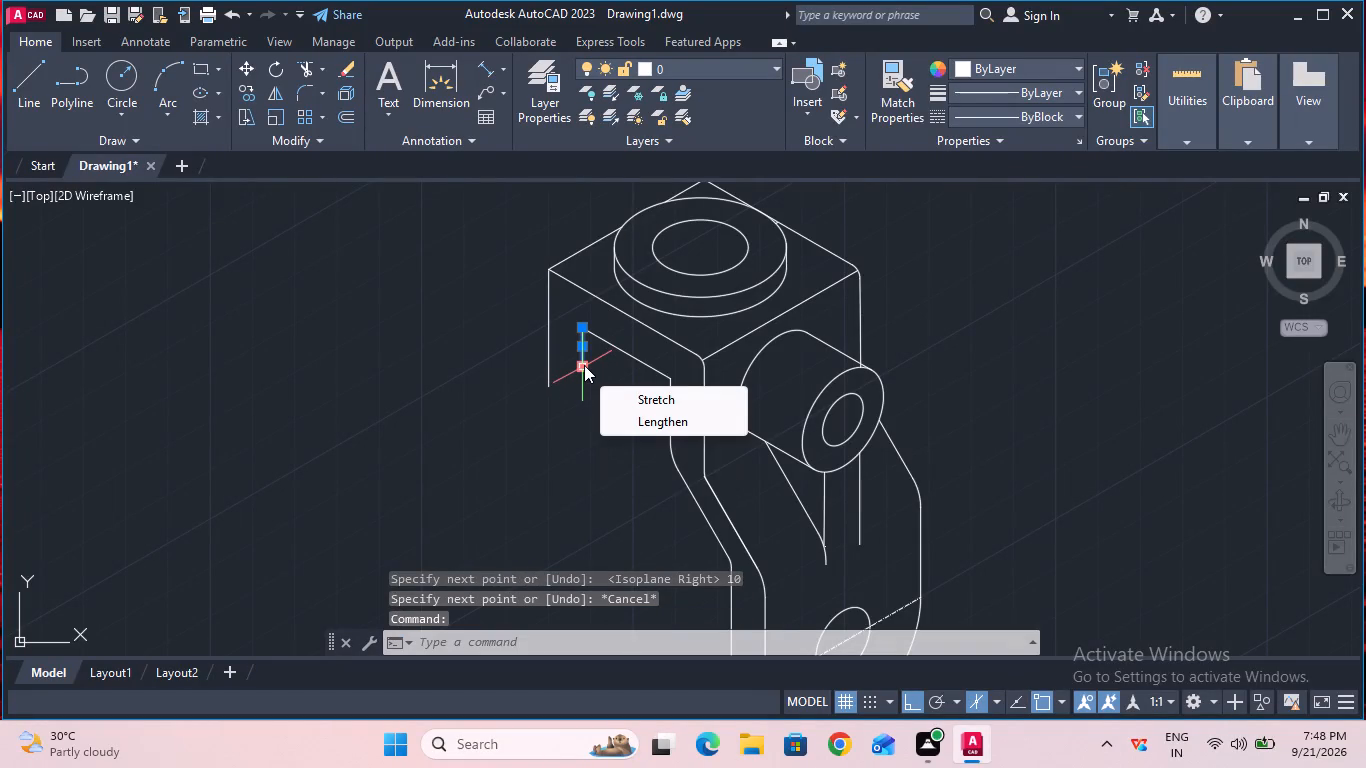
key(Escape)
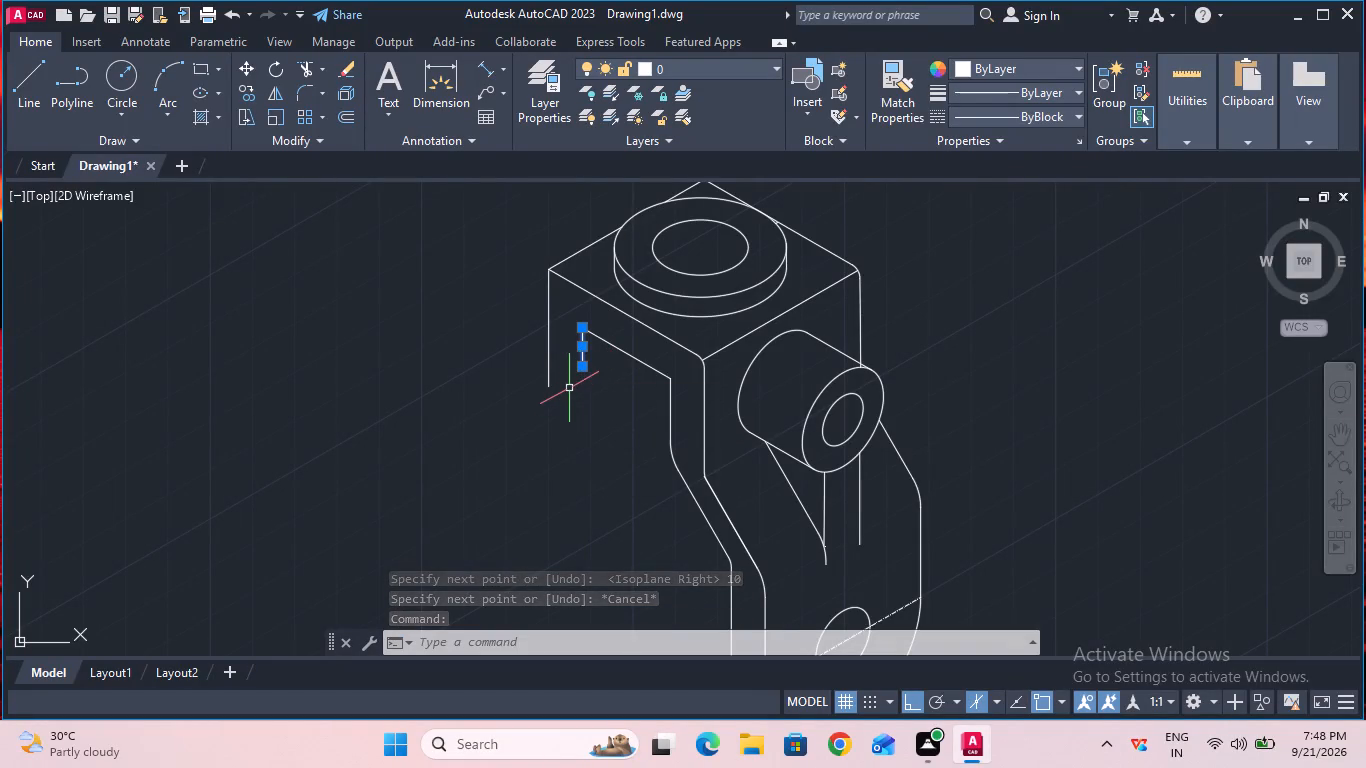
key(Delete)
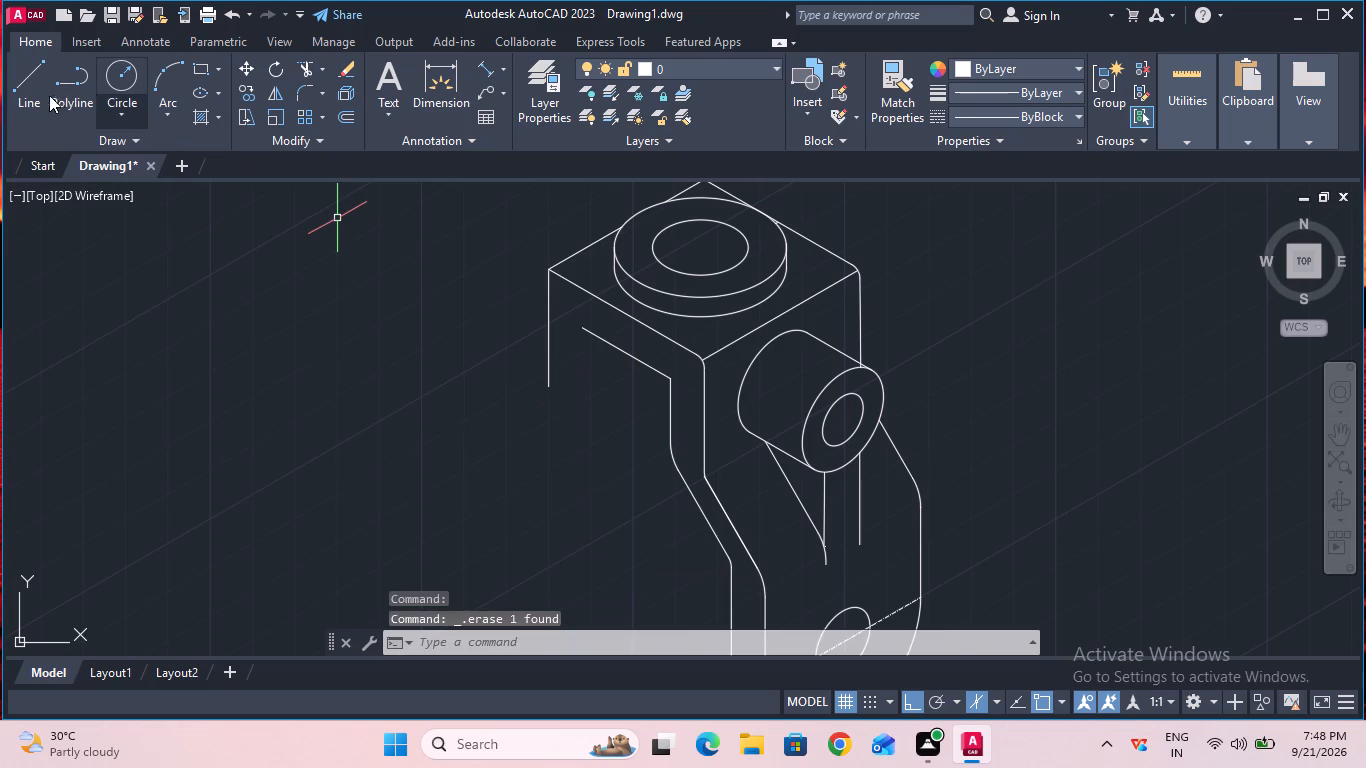
Draw a 20 mm line vertically downward from the free upper-left end of the flange's inner edge.
click(25, 92)
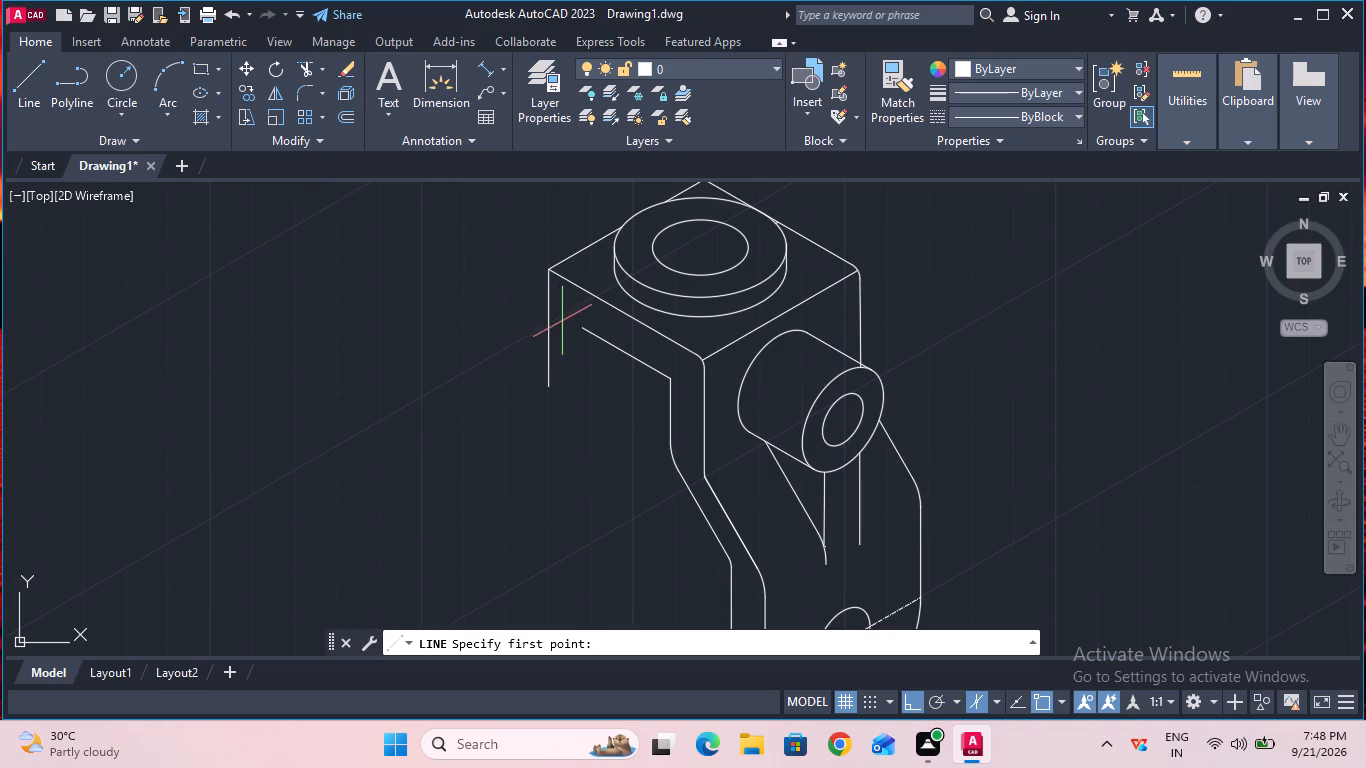
click(580, 331)
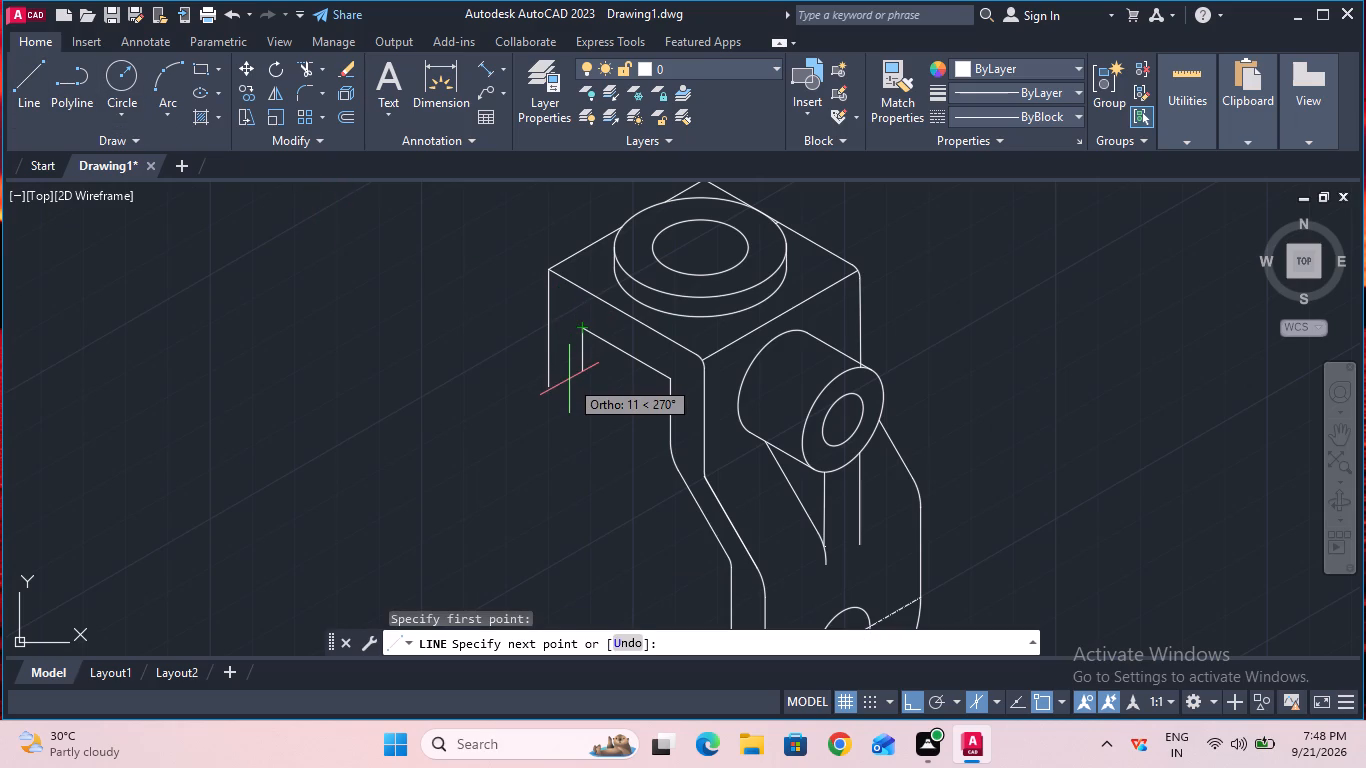
key(2)
key(0)
key(Return)
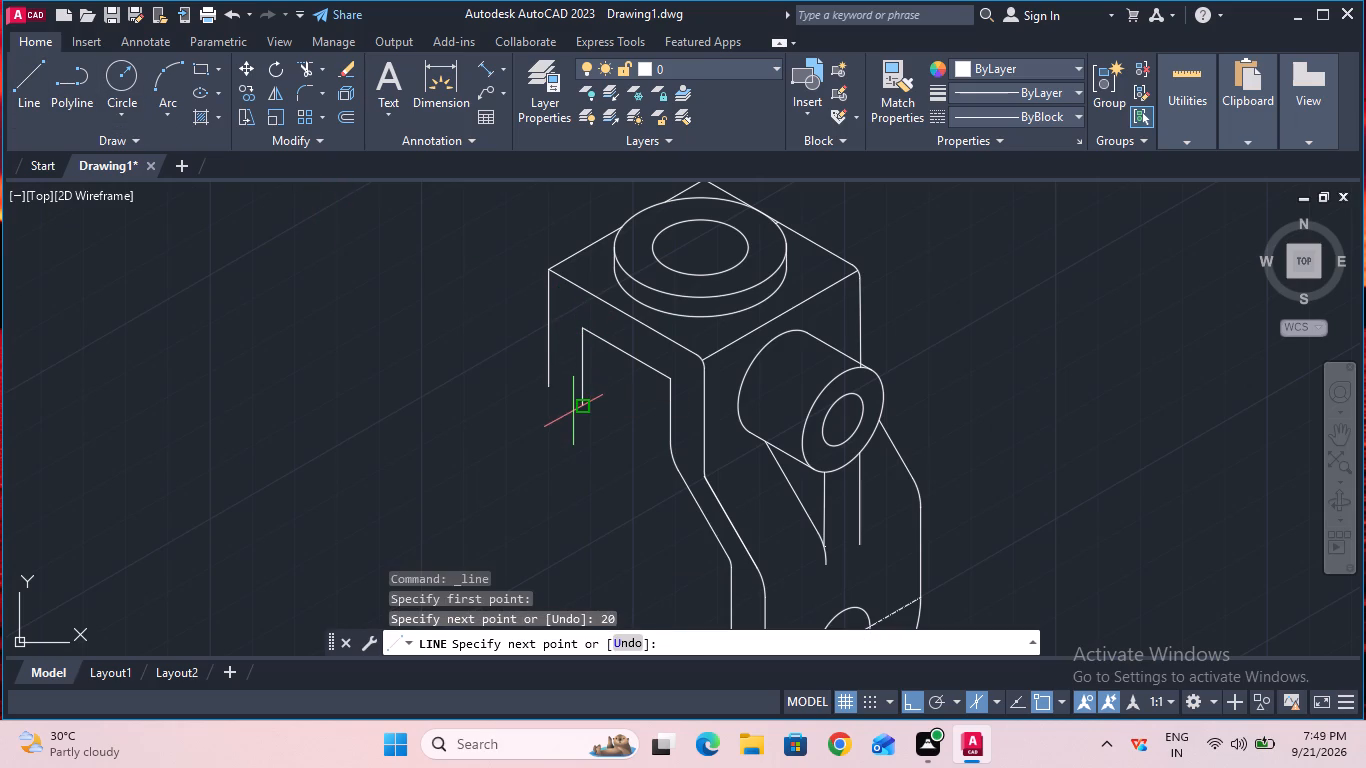
key(Escape)
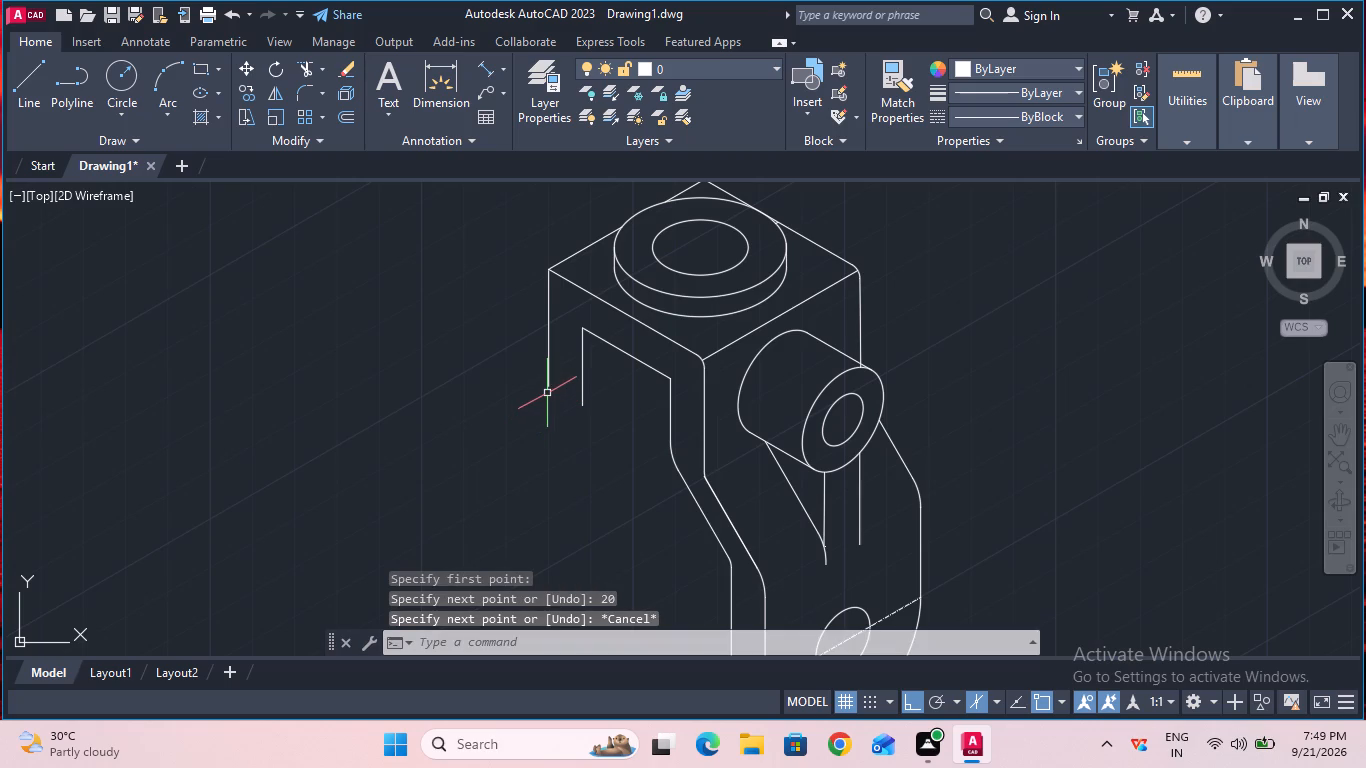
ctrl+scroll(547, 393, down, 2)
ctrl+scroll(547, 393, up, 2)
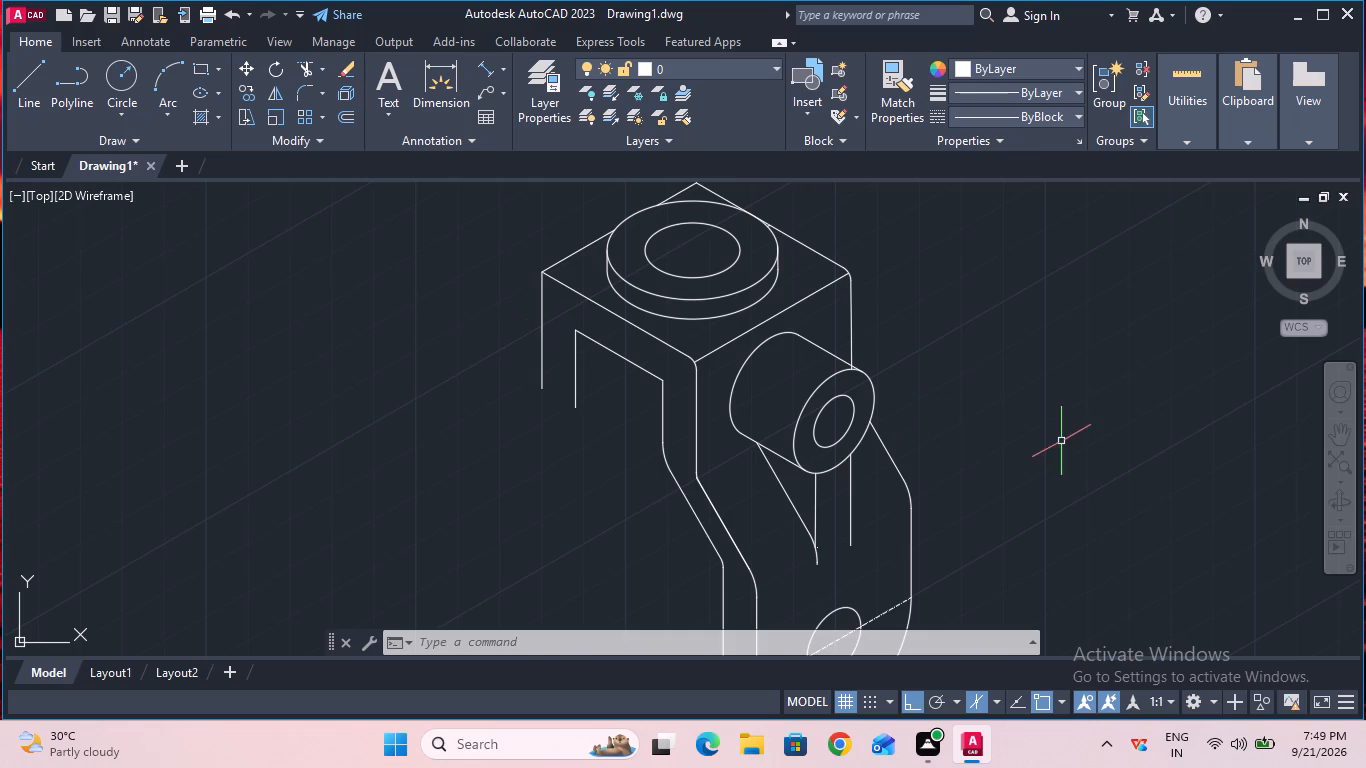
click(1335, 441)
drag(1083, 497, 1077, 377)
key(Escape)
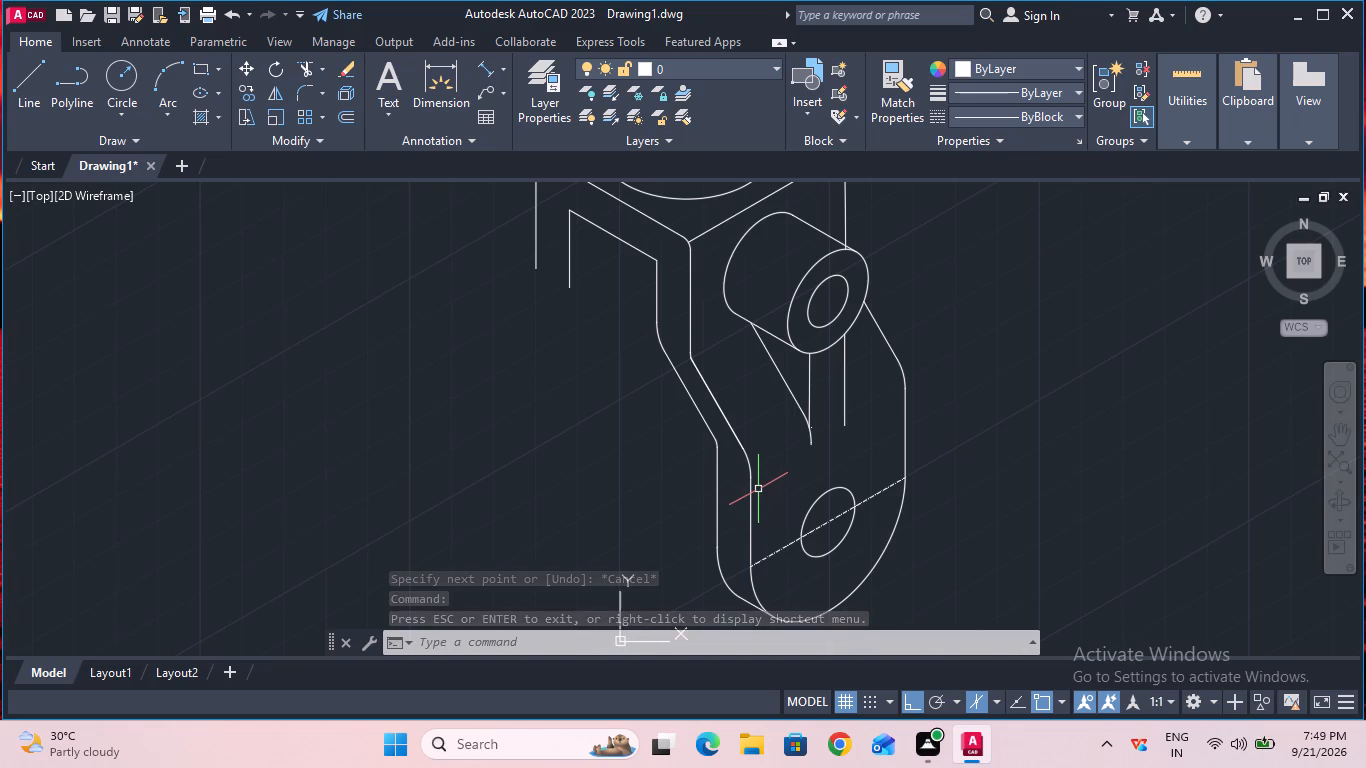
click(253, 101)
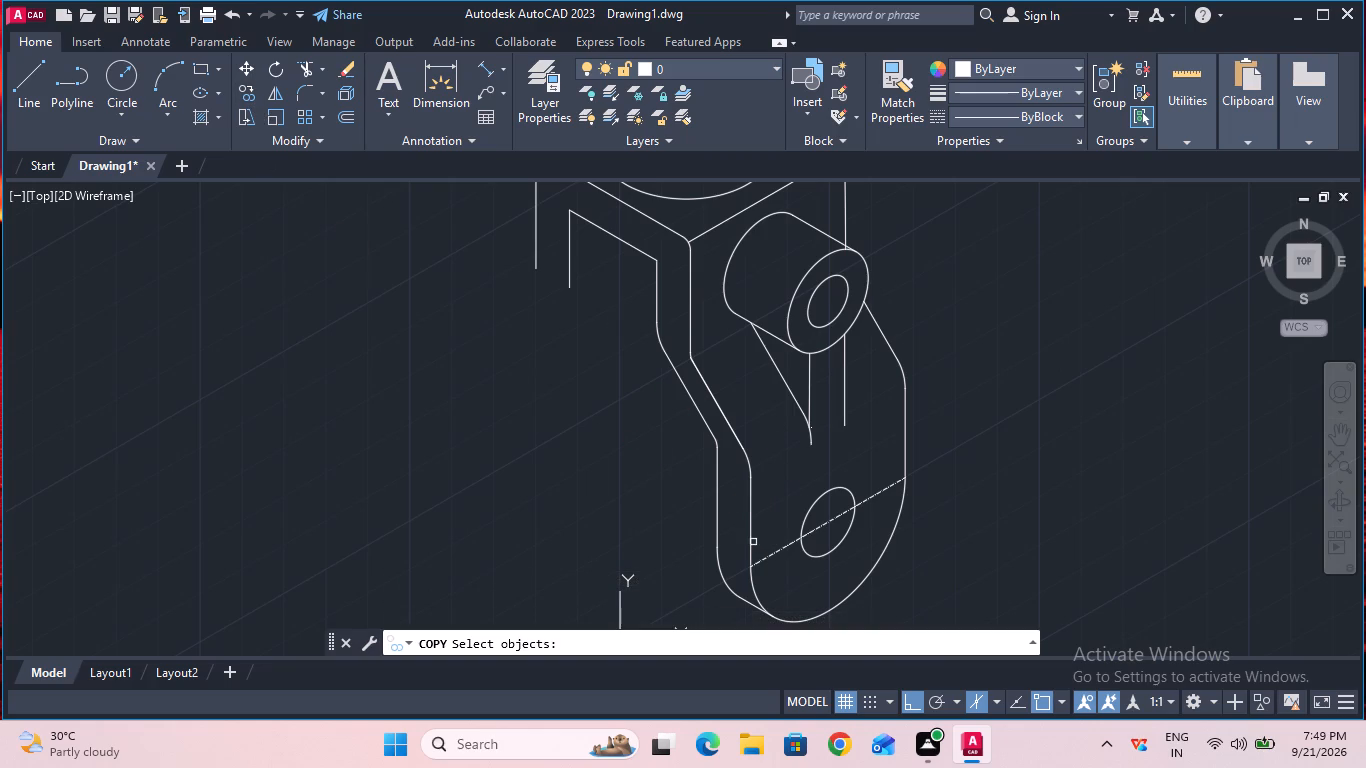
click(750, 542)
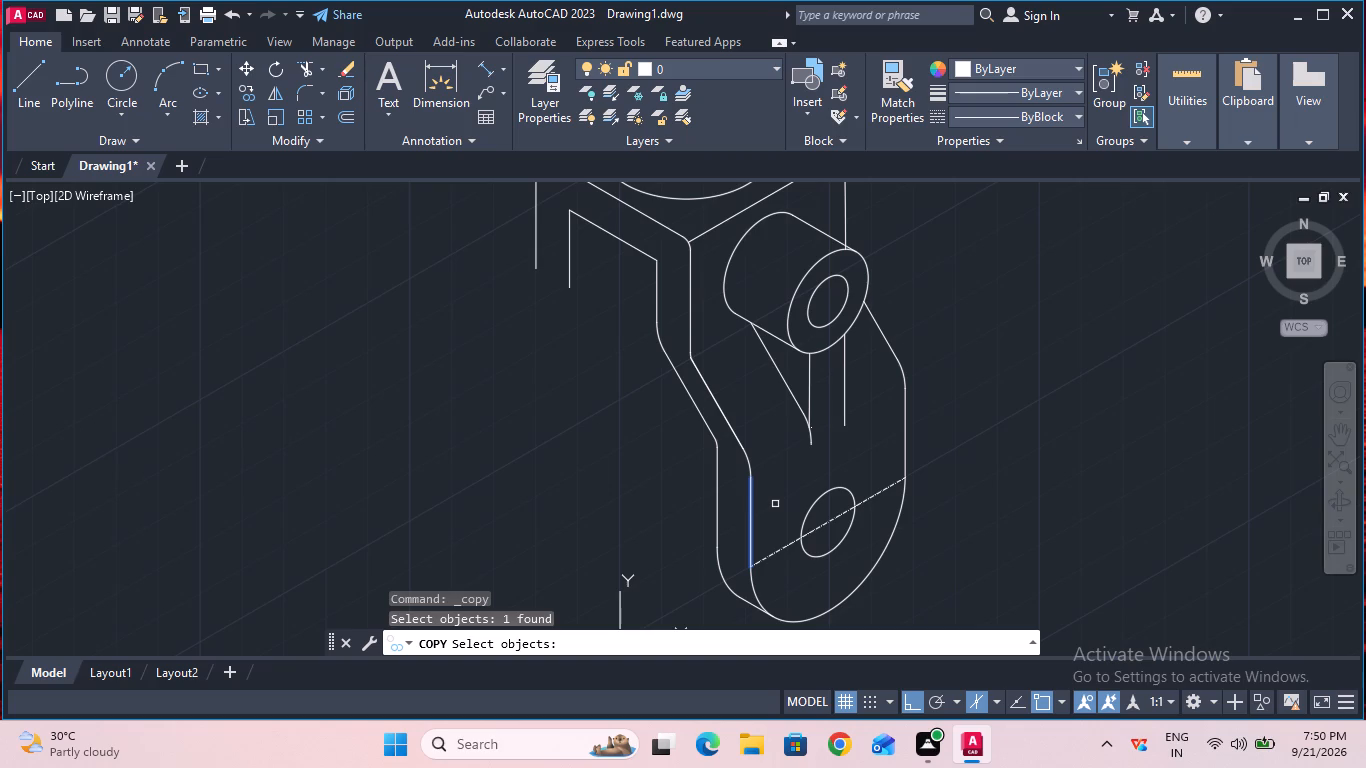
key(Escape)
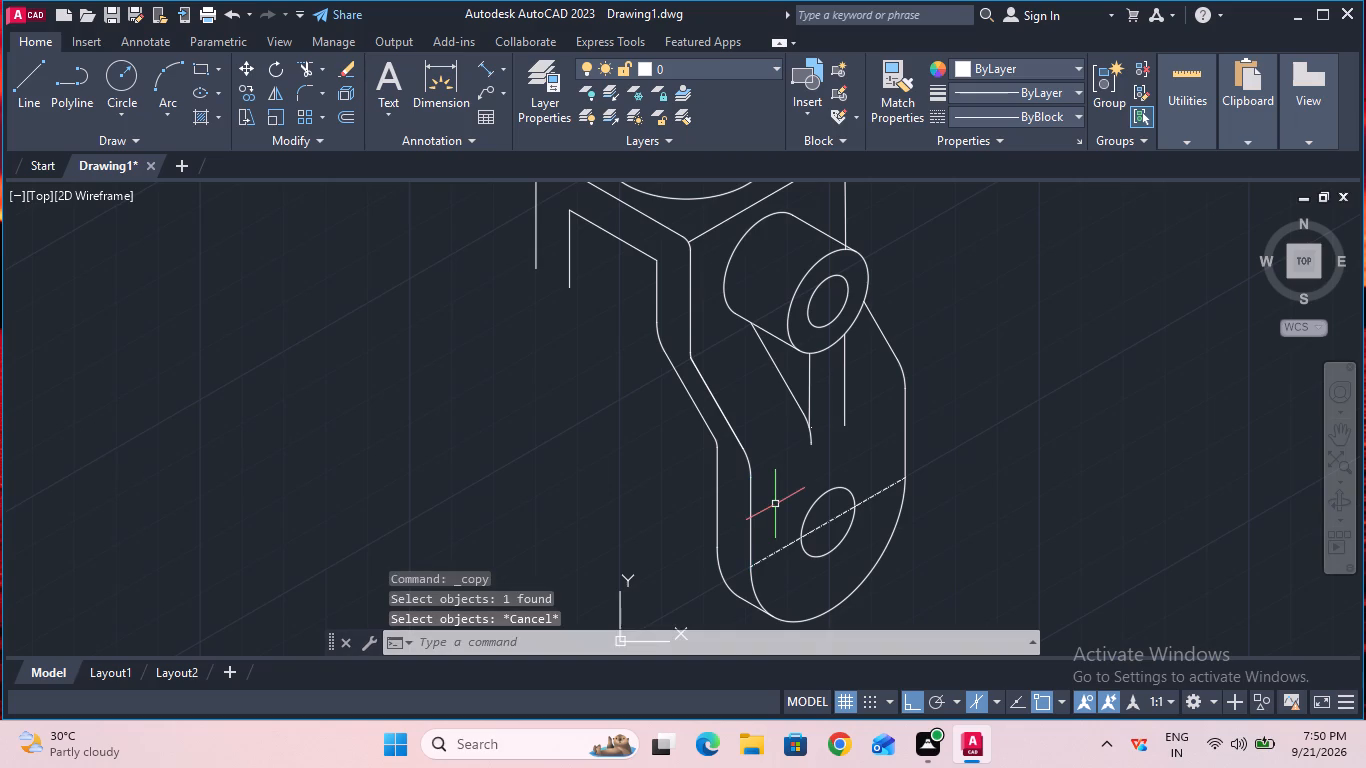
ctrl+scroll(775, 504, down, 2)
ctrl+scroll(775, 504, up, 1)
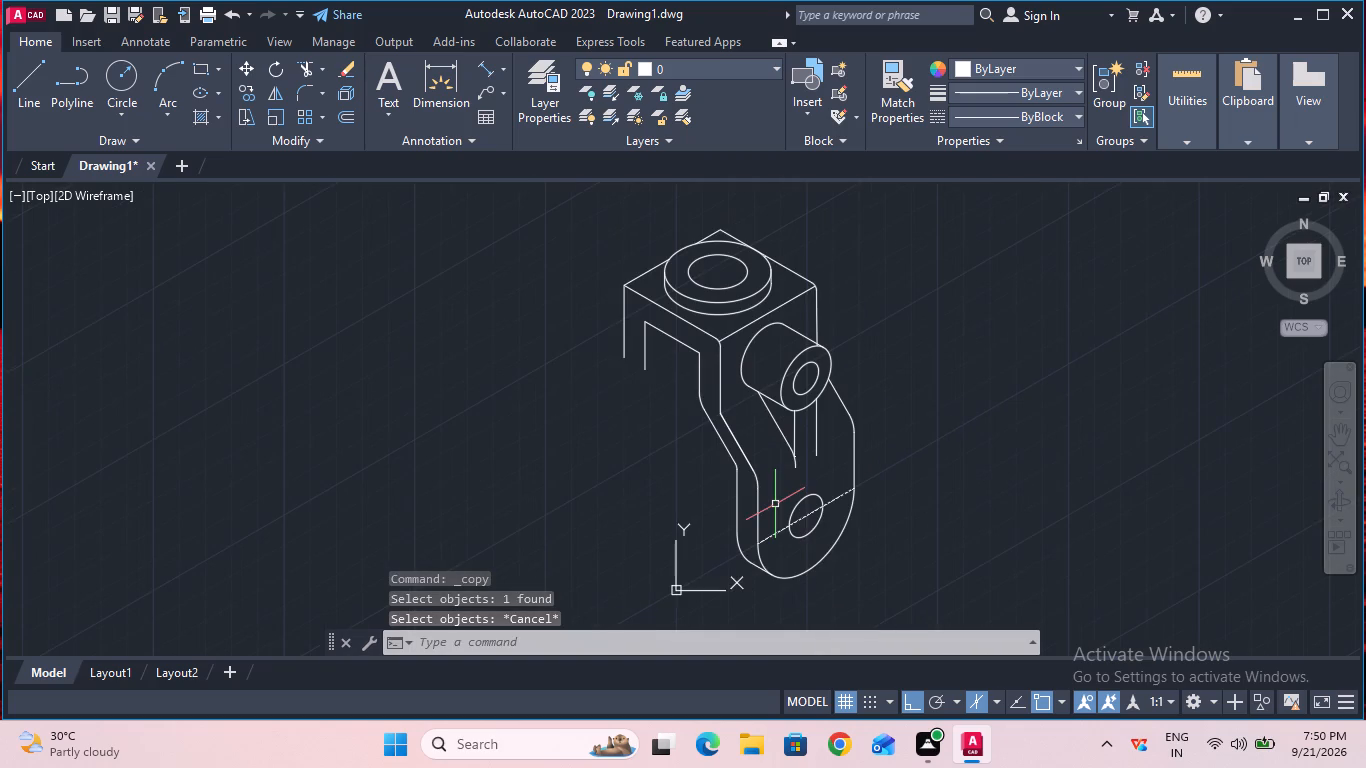
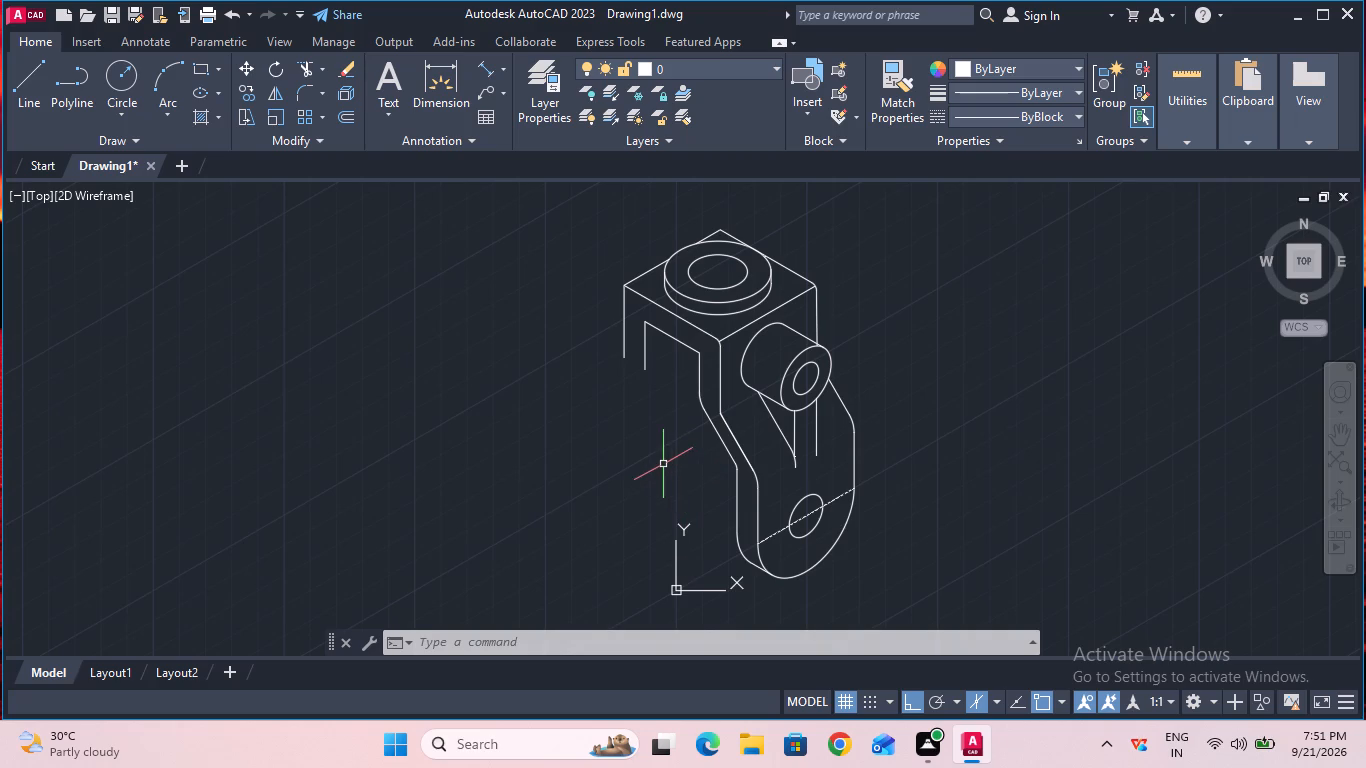
Trim the stray line stubs at the upper rounded bend of the slanted web's front edge.
ctrl+scroll(723, 416, up, 3)
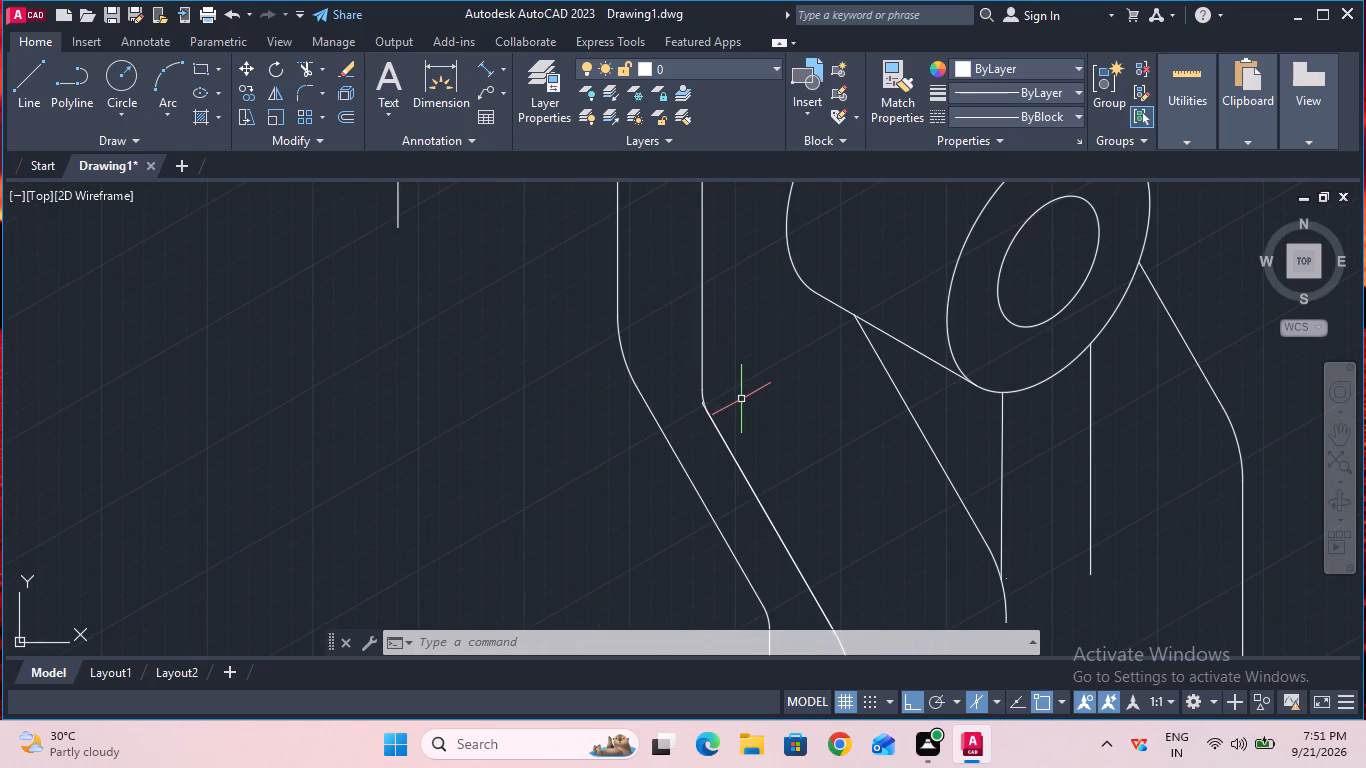
ctrl+scroll(741, 399, up, 3)
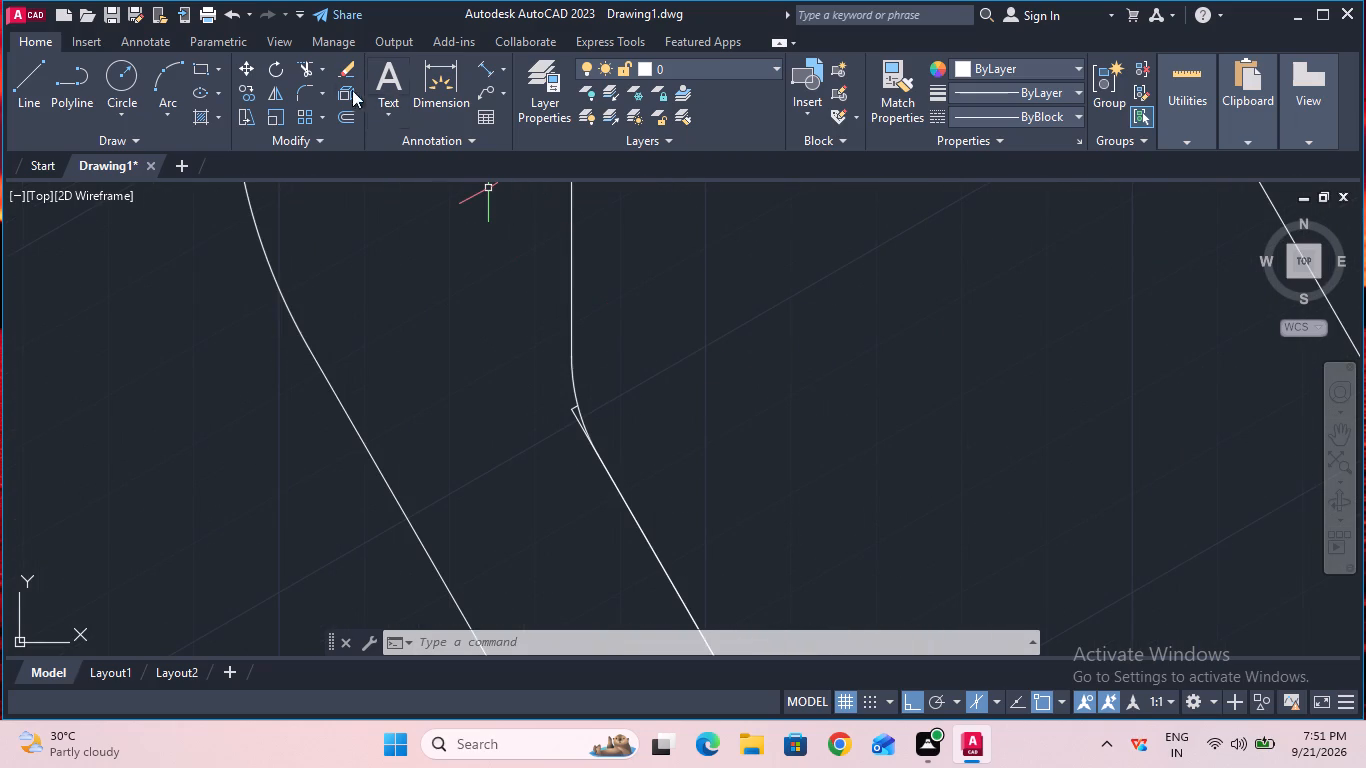
click(307, 70)
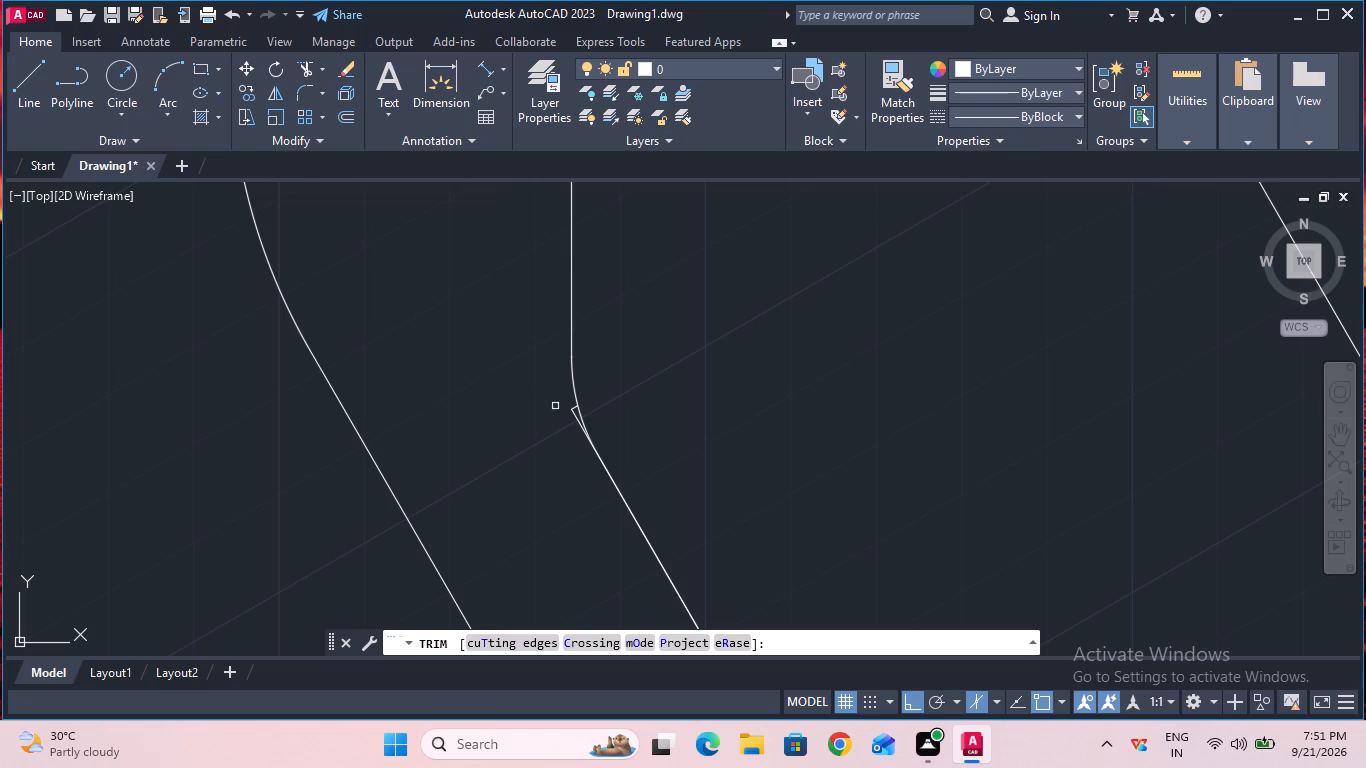
click(570, 410)
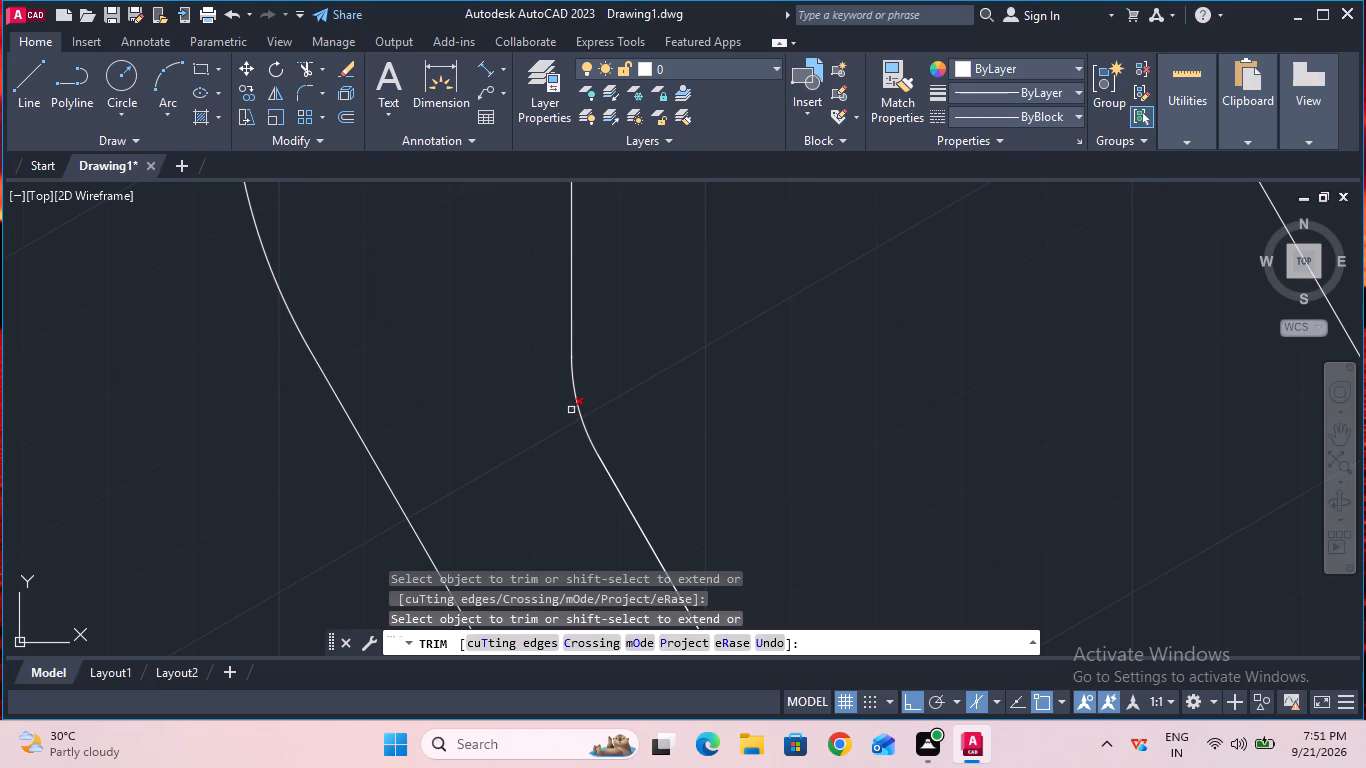
click(571, 409)
ctrl+scroll(510, 401, down, 4)
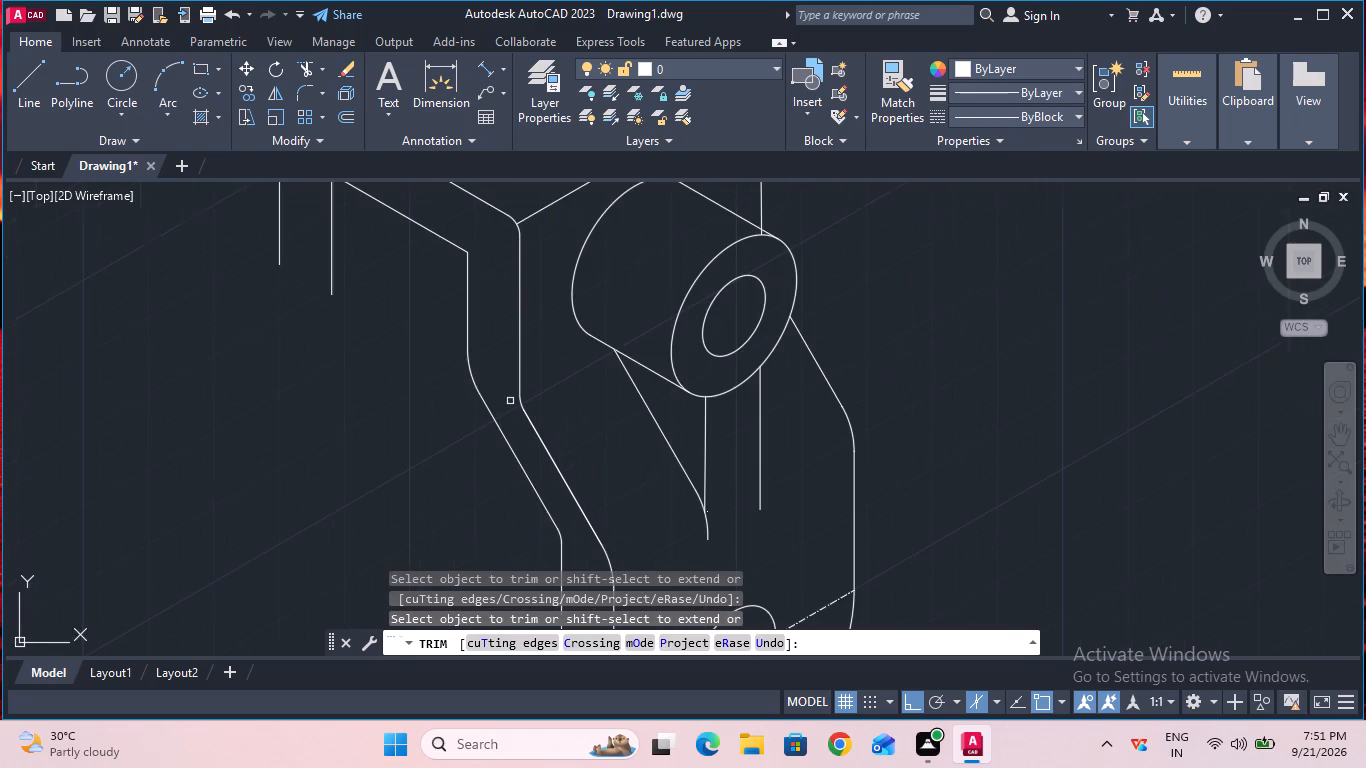
ctrl+scroll(510, 401, down, 1)
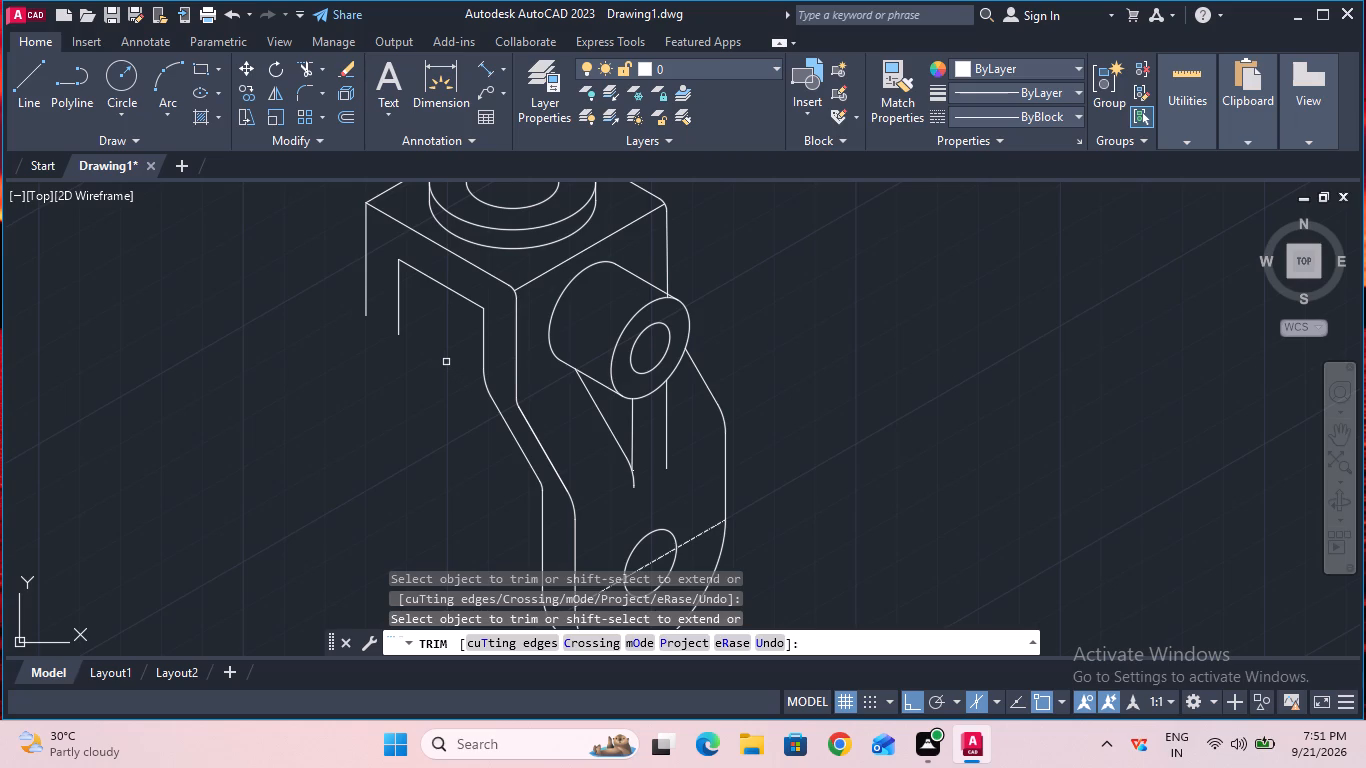
key(Escape)
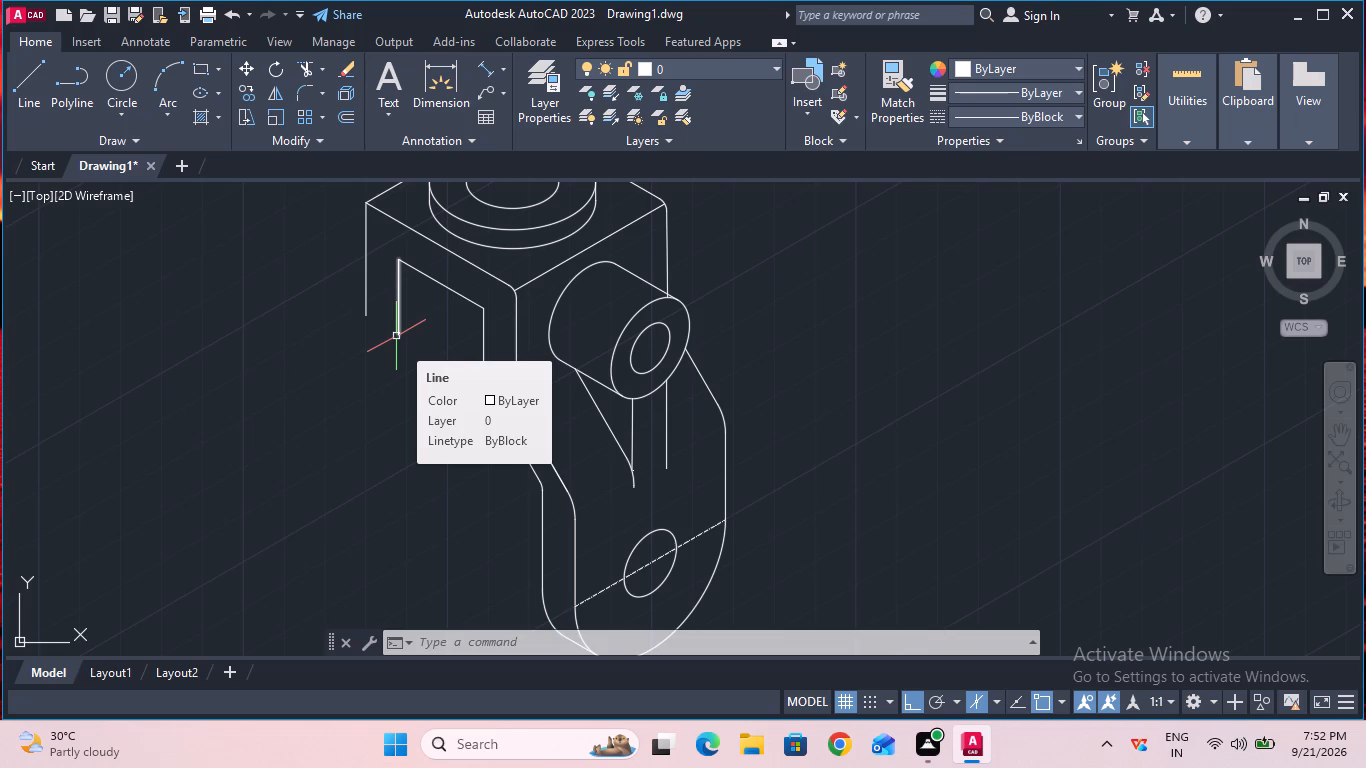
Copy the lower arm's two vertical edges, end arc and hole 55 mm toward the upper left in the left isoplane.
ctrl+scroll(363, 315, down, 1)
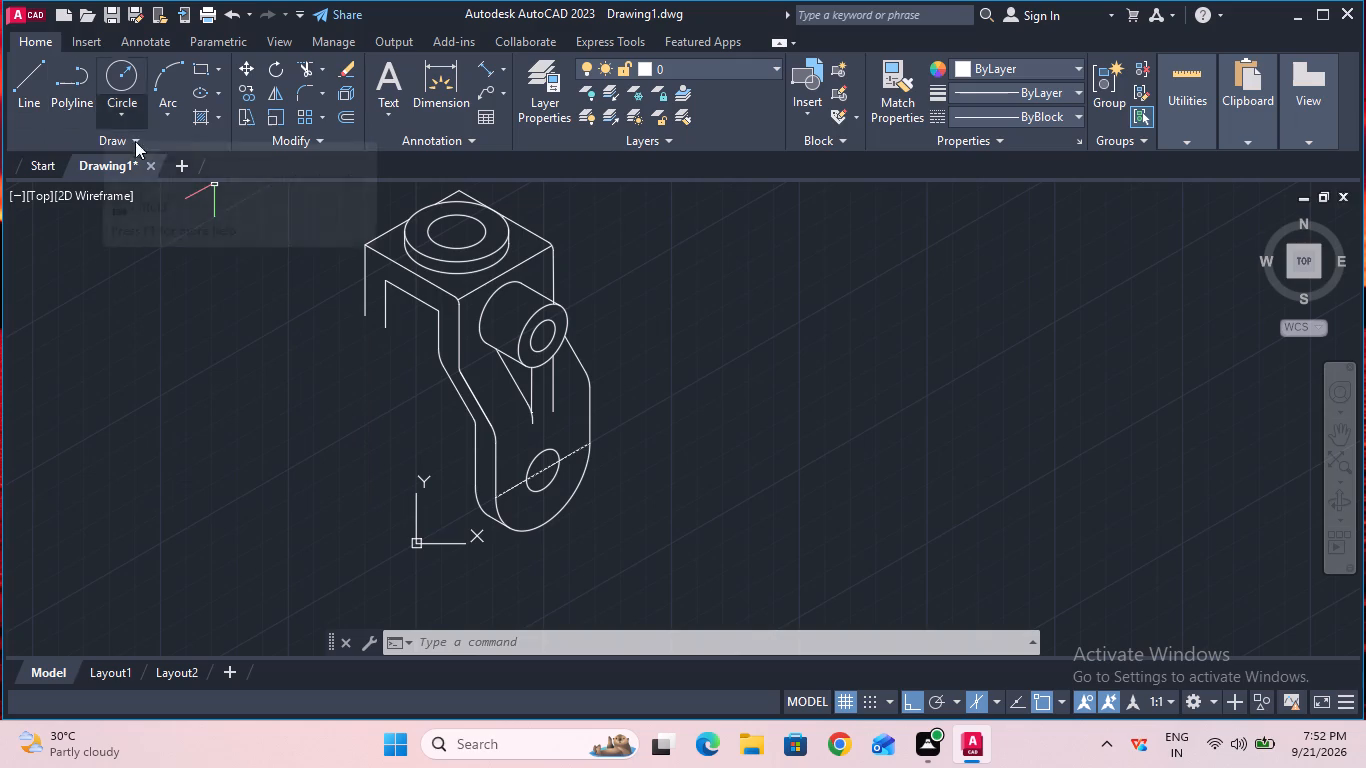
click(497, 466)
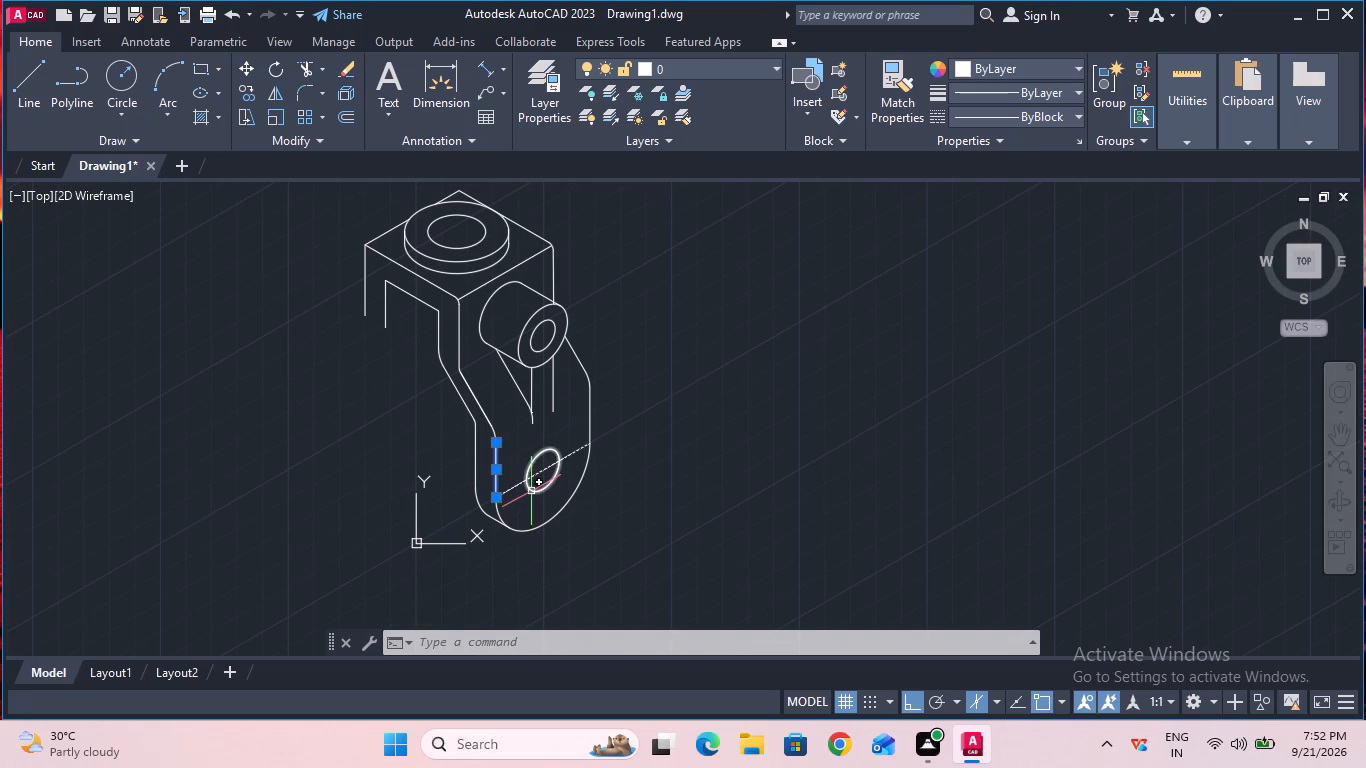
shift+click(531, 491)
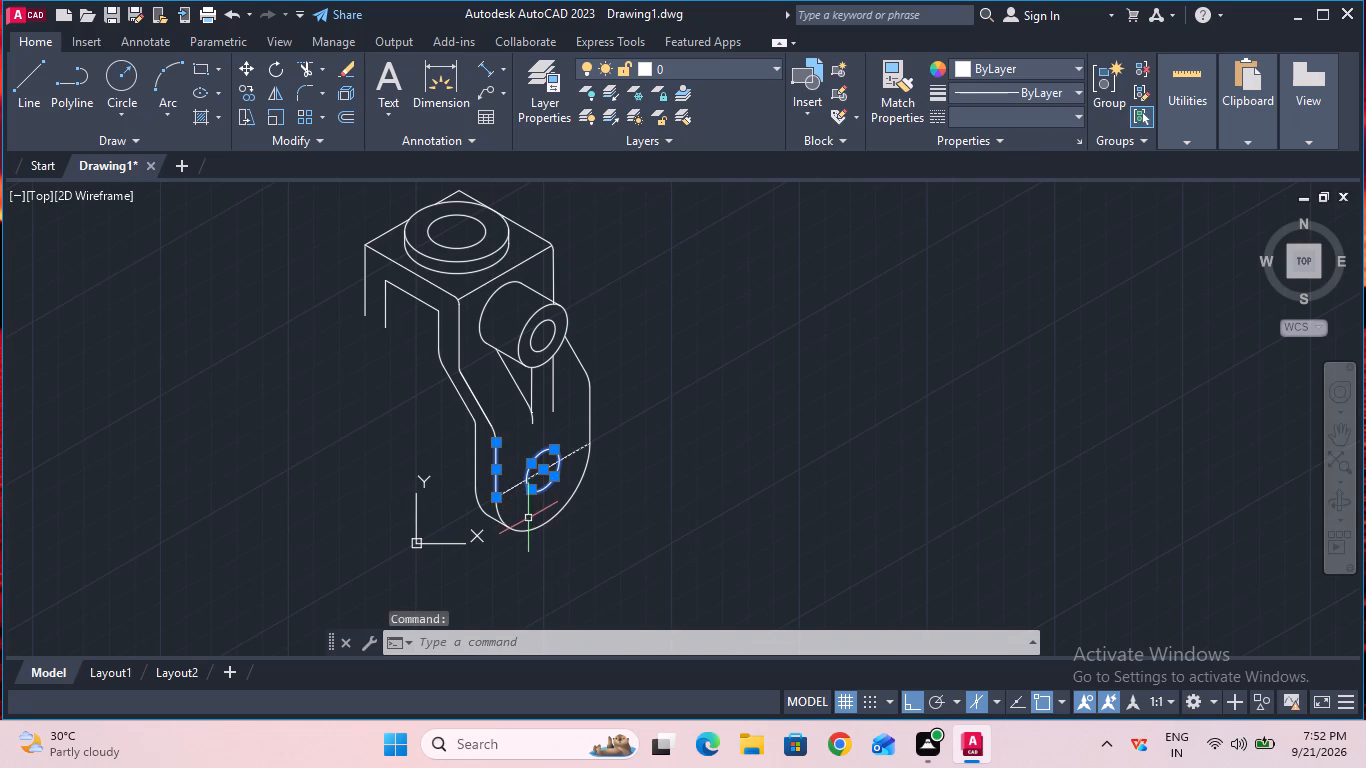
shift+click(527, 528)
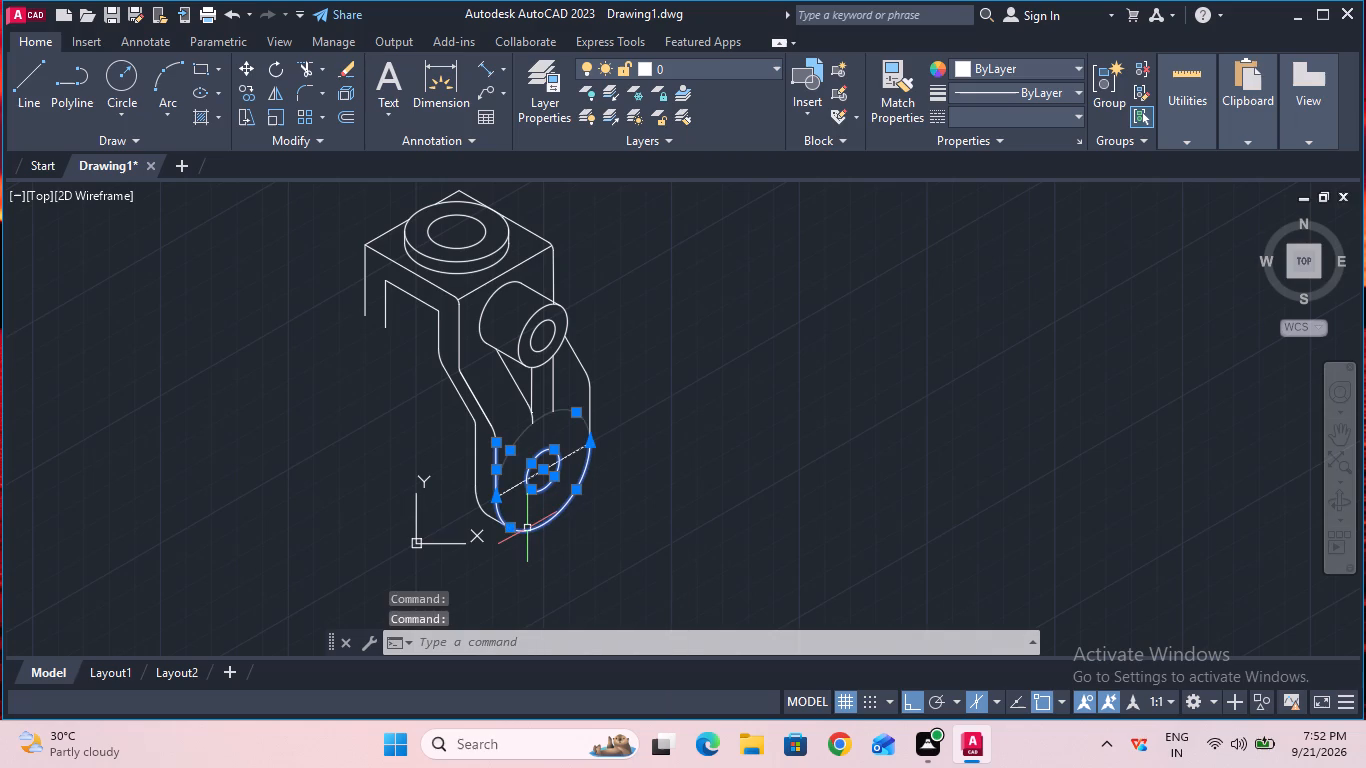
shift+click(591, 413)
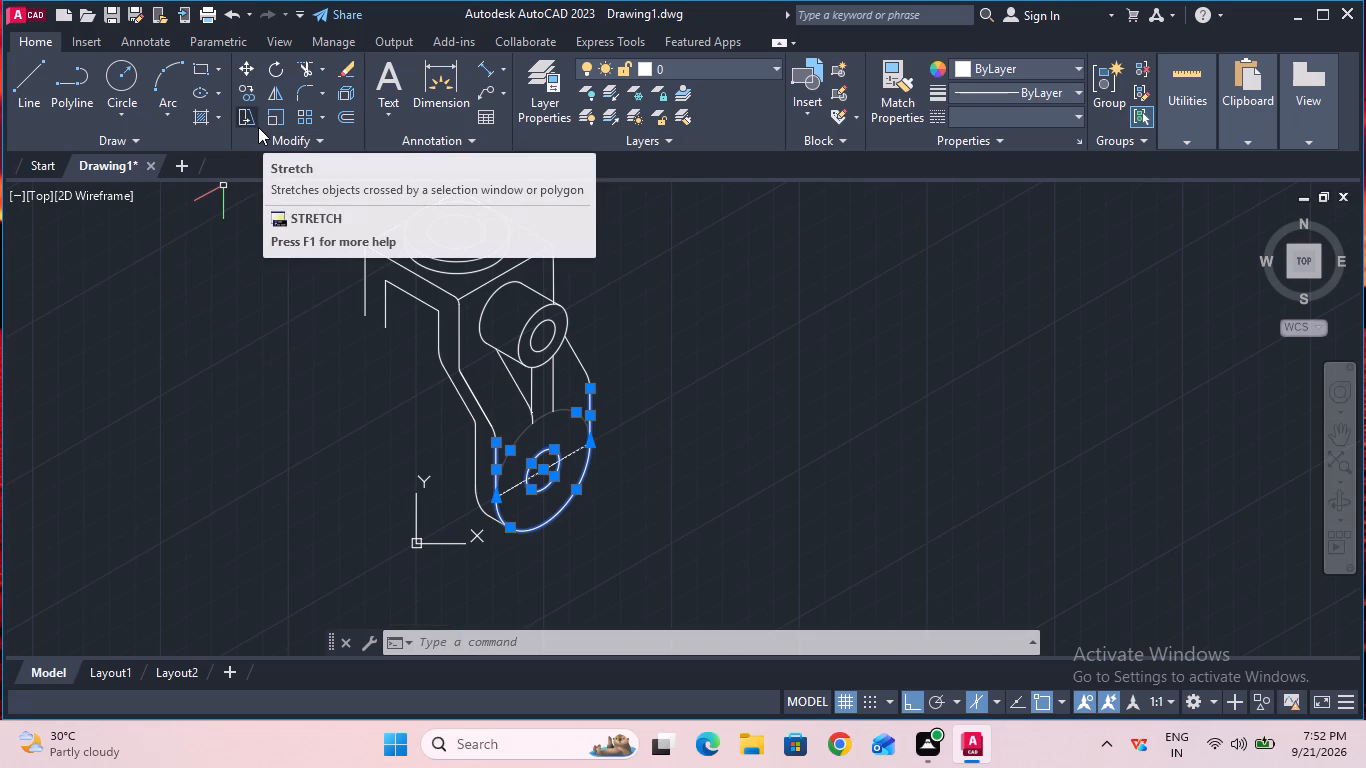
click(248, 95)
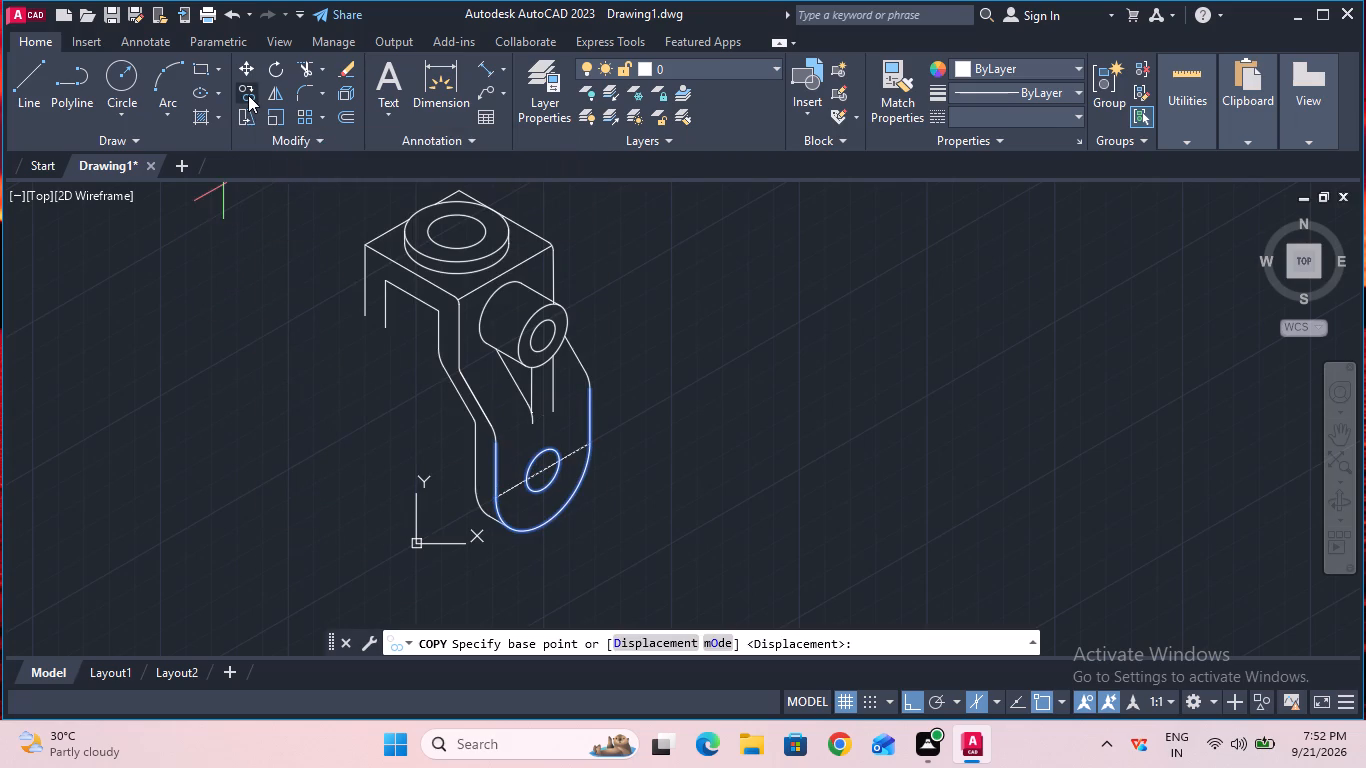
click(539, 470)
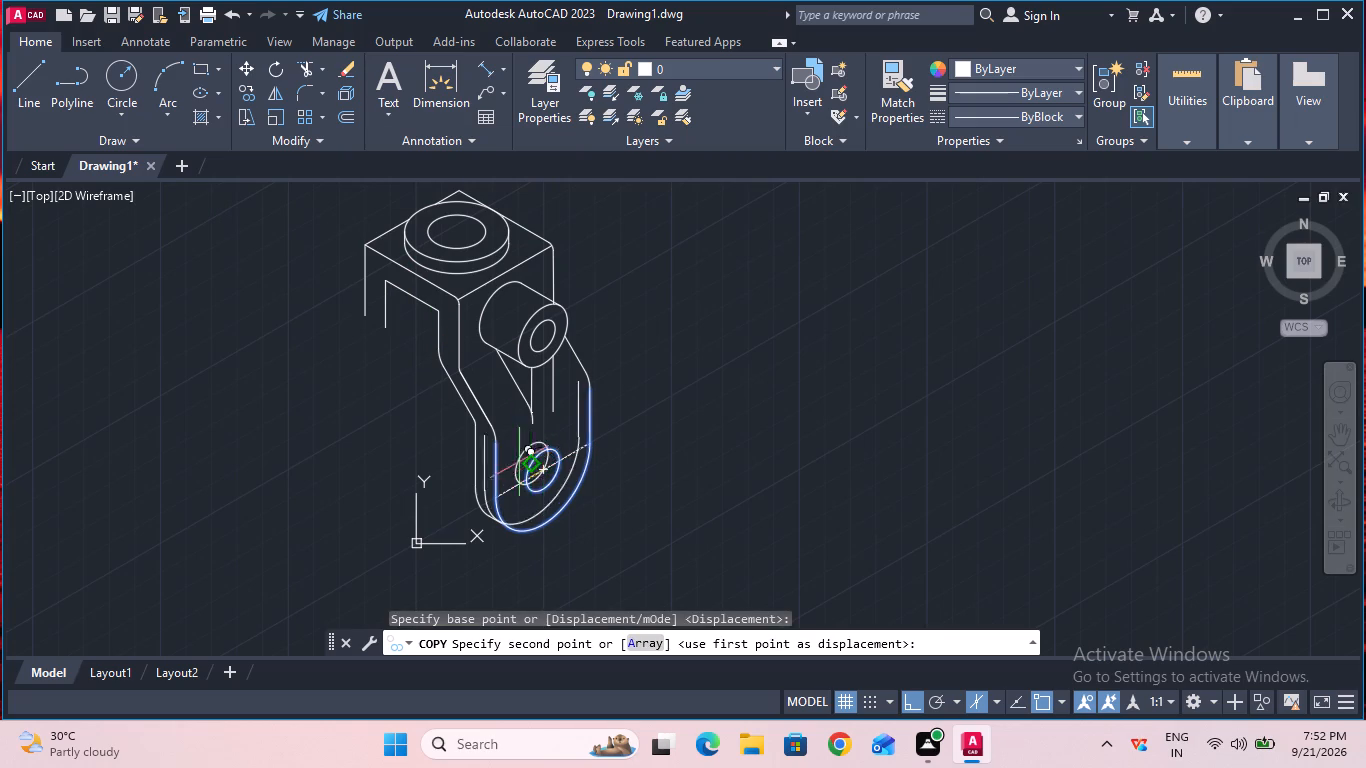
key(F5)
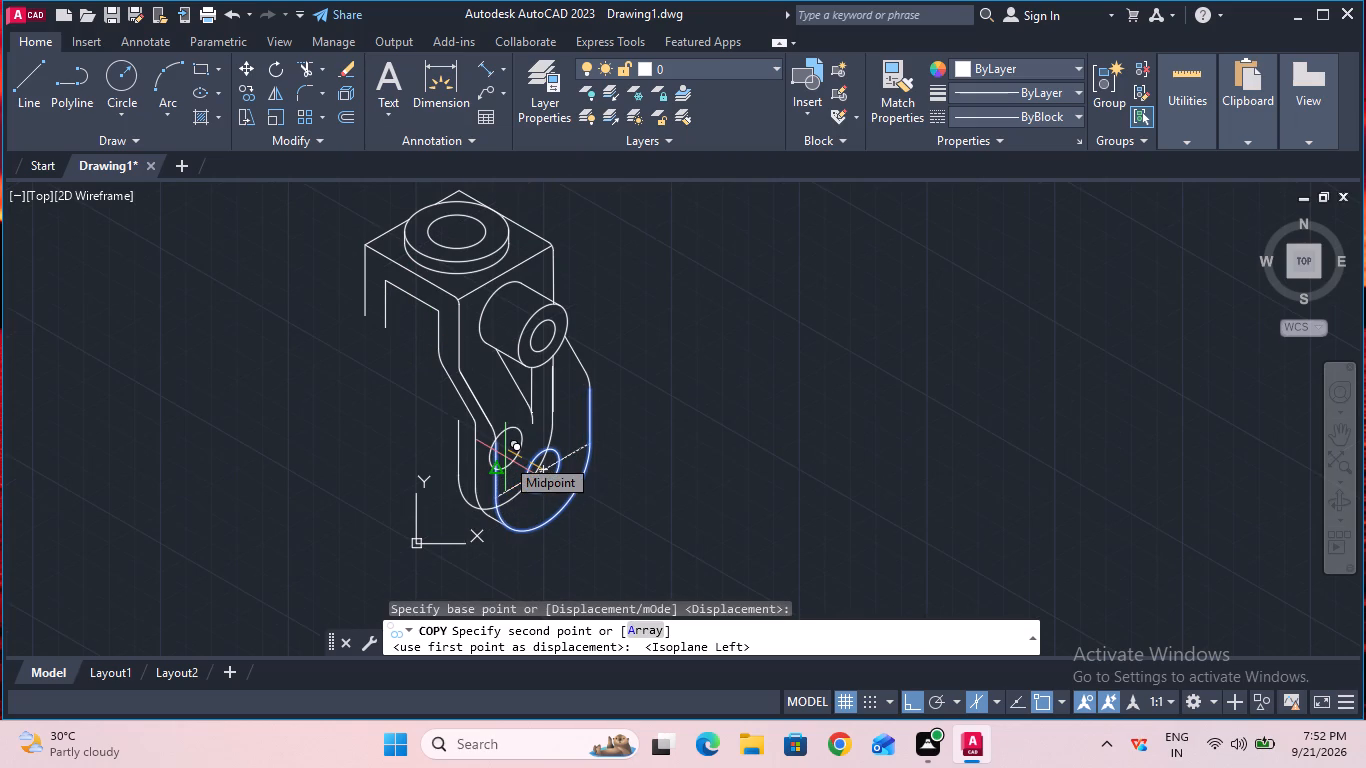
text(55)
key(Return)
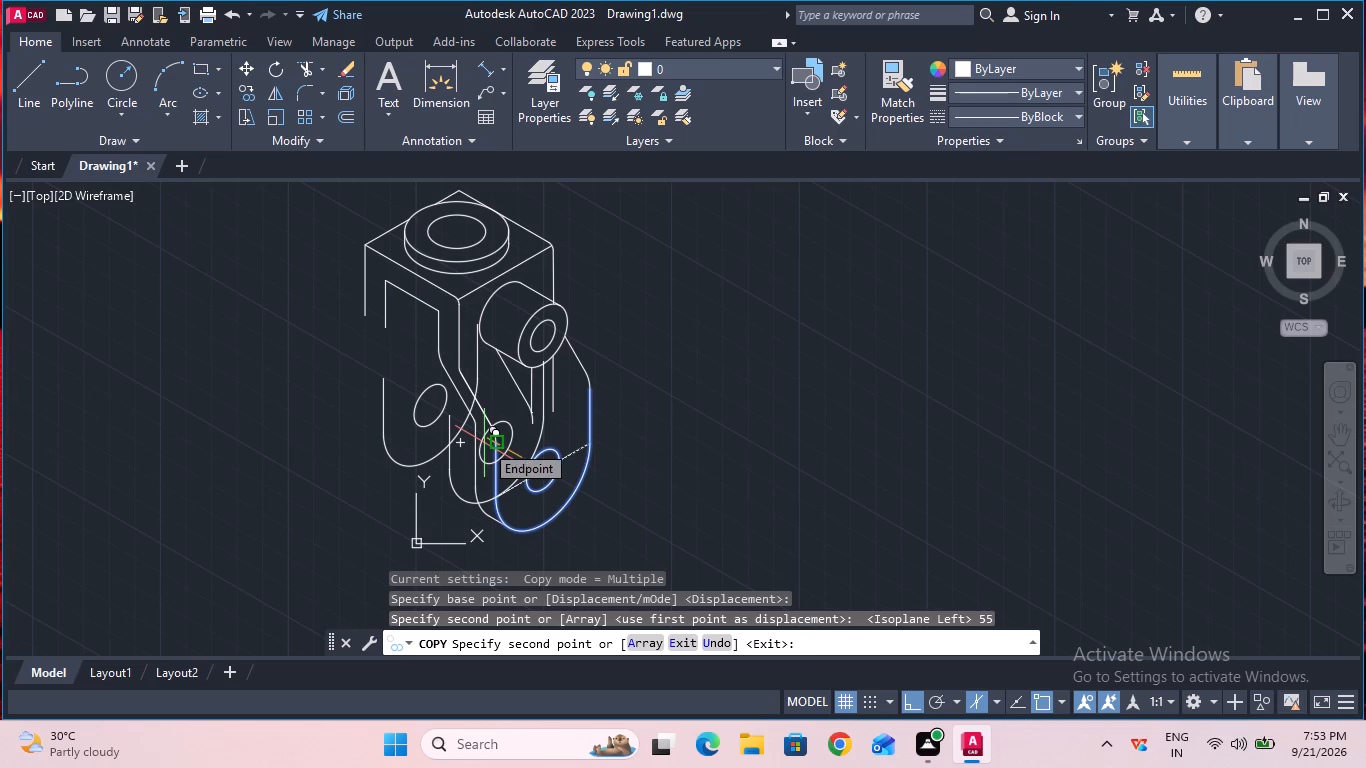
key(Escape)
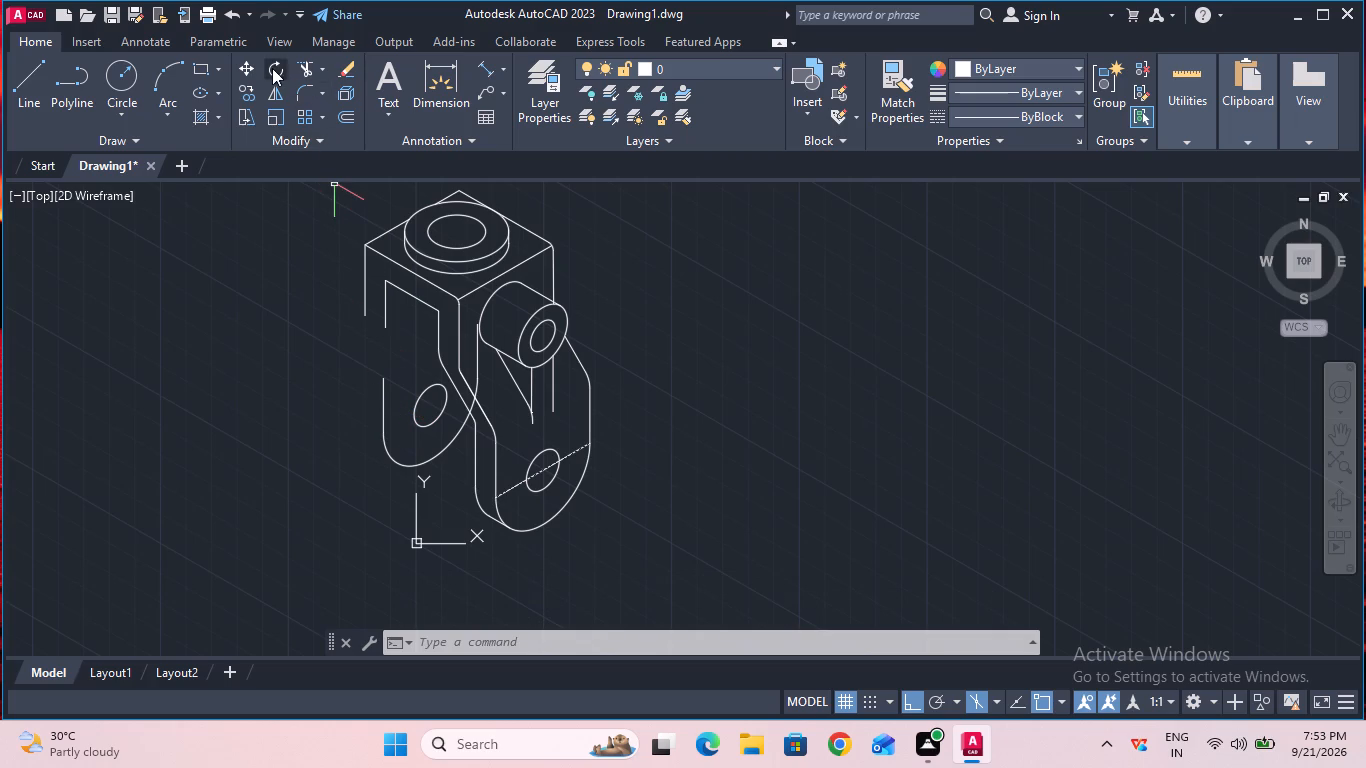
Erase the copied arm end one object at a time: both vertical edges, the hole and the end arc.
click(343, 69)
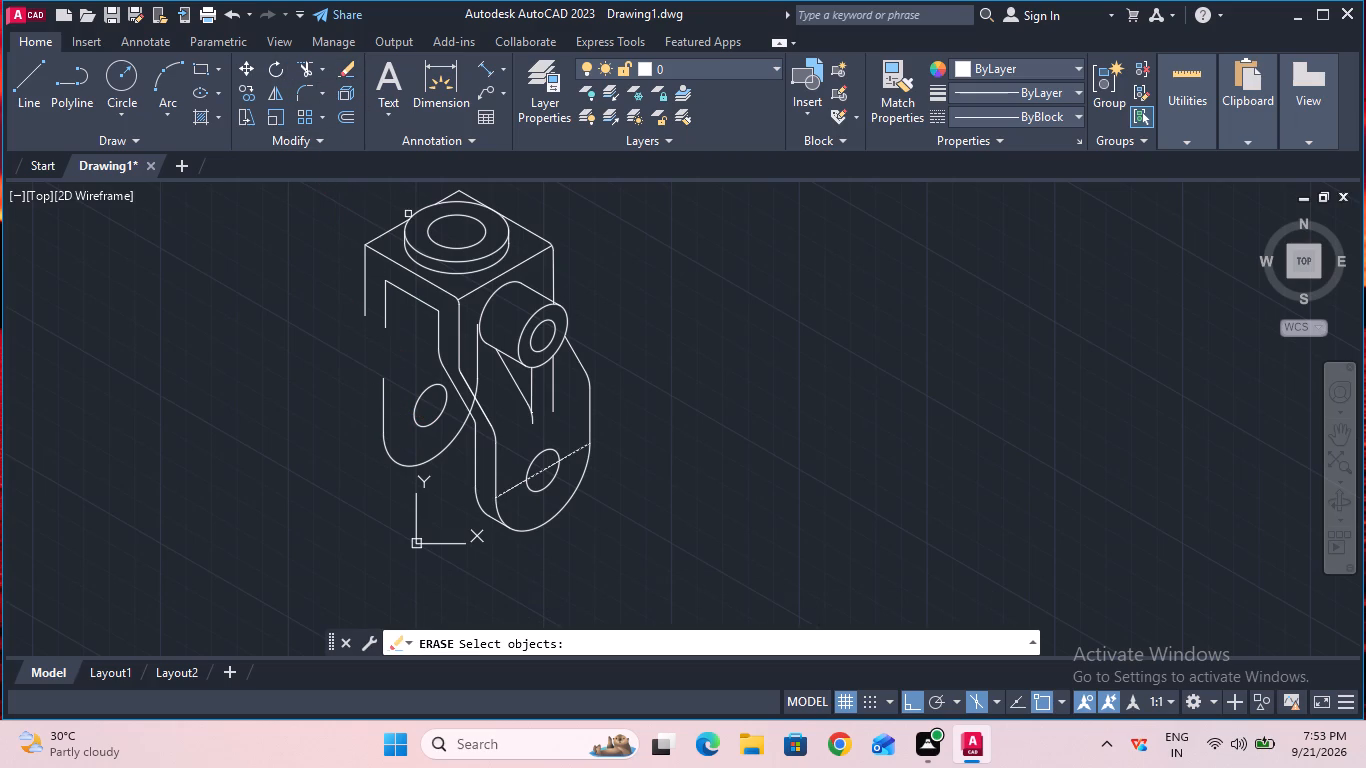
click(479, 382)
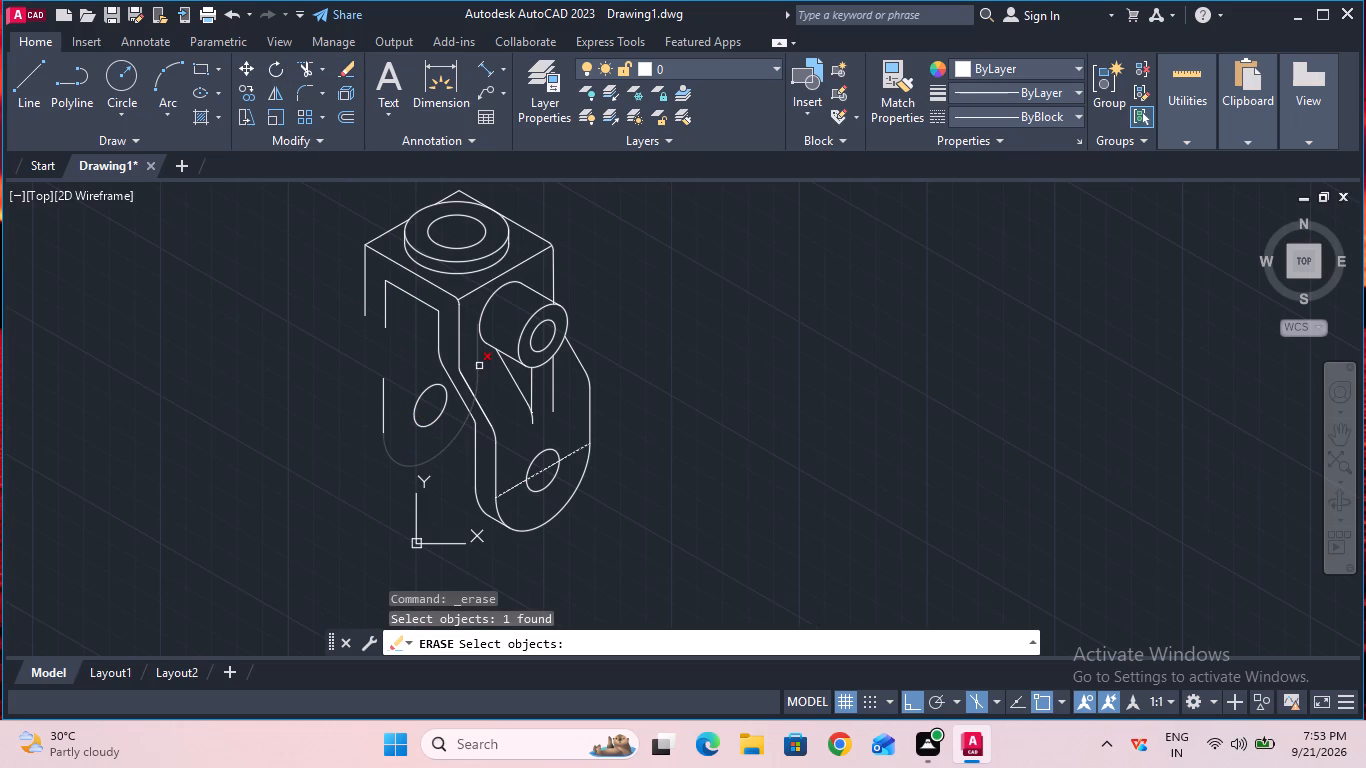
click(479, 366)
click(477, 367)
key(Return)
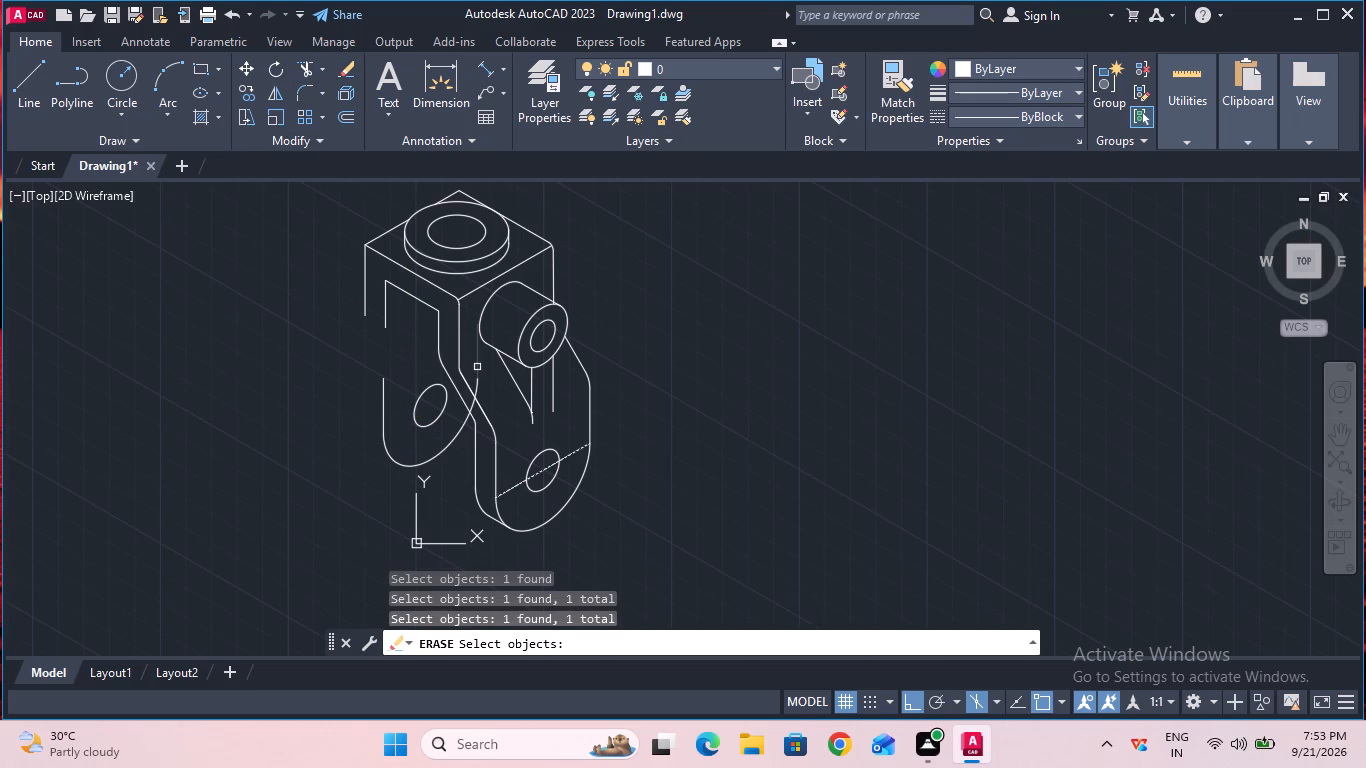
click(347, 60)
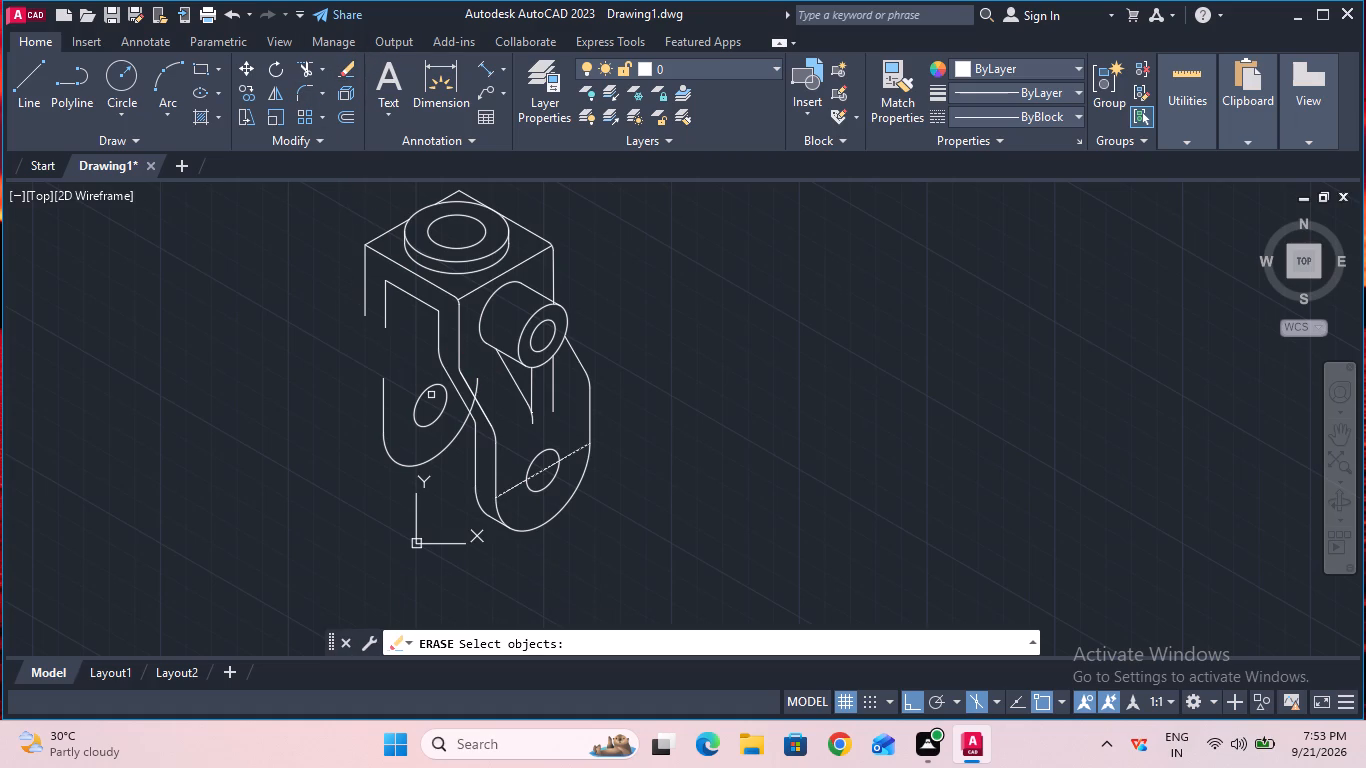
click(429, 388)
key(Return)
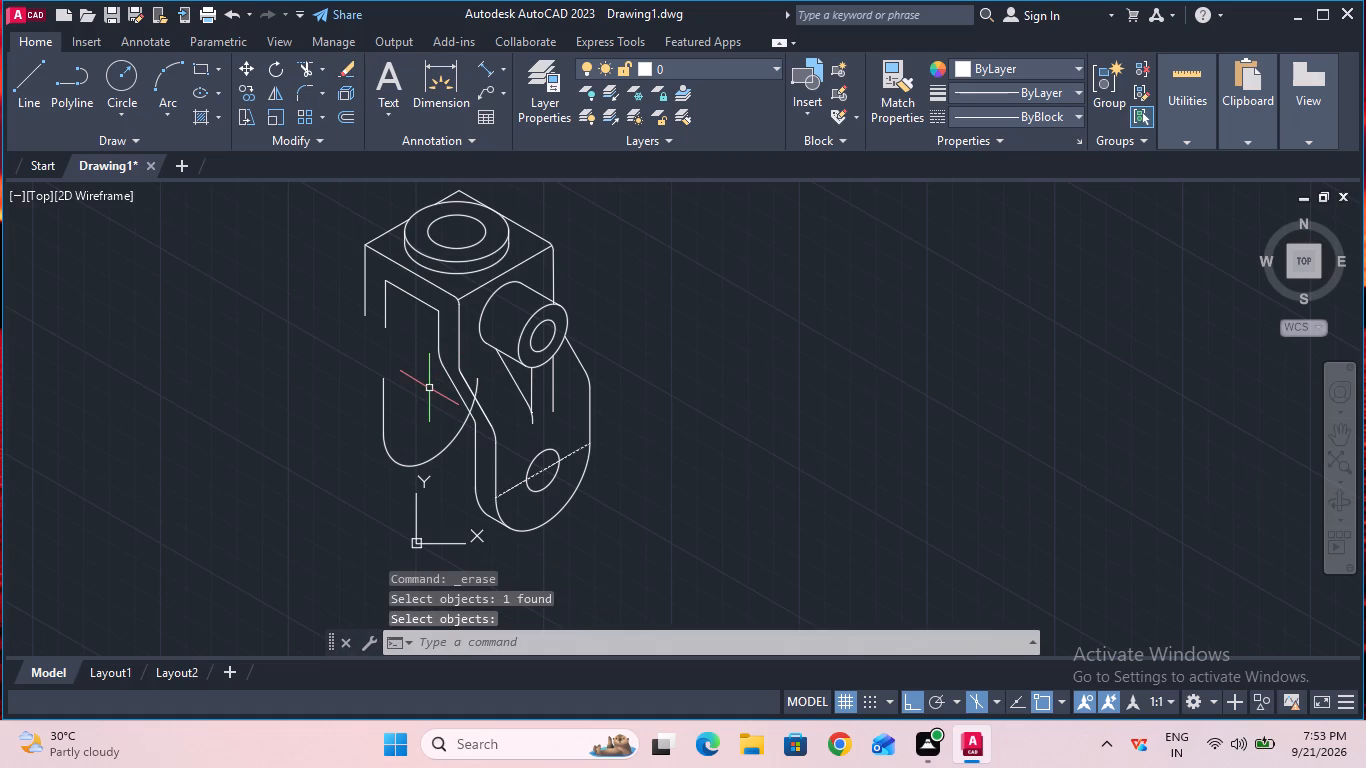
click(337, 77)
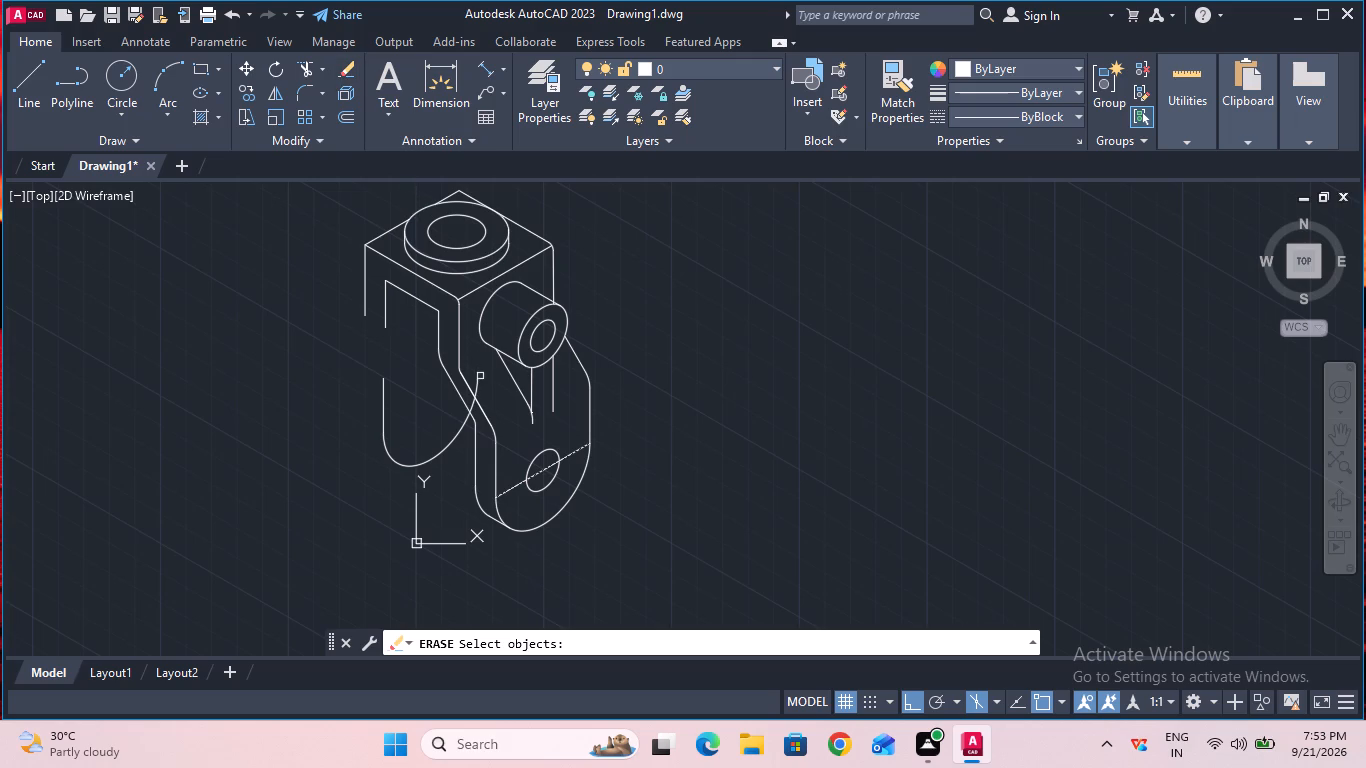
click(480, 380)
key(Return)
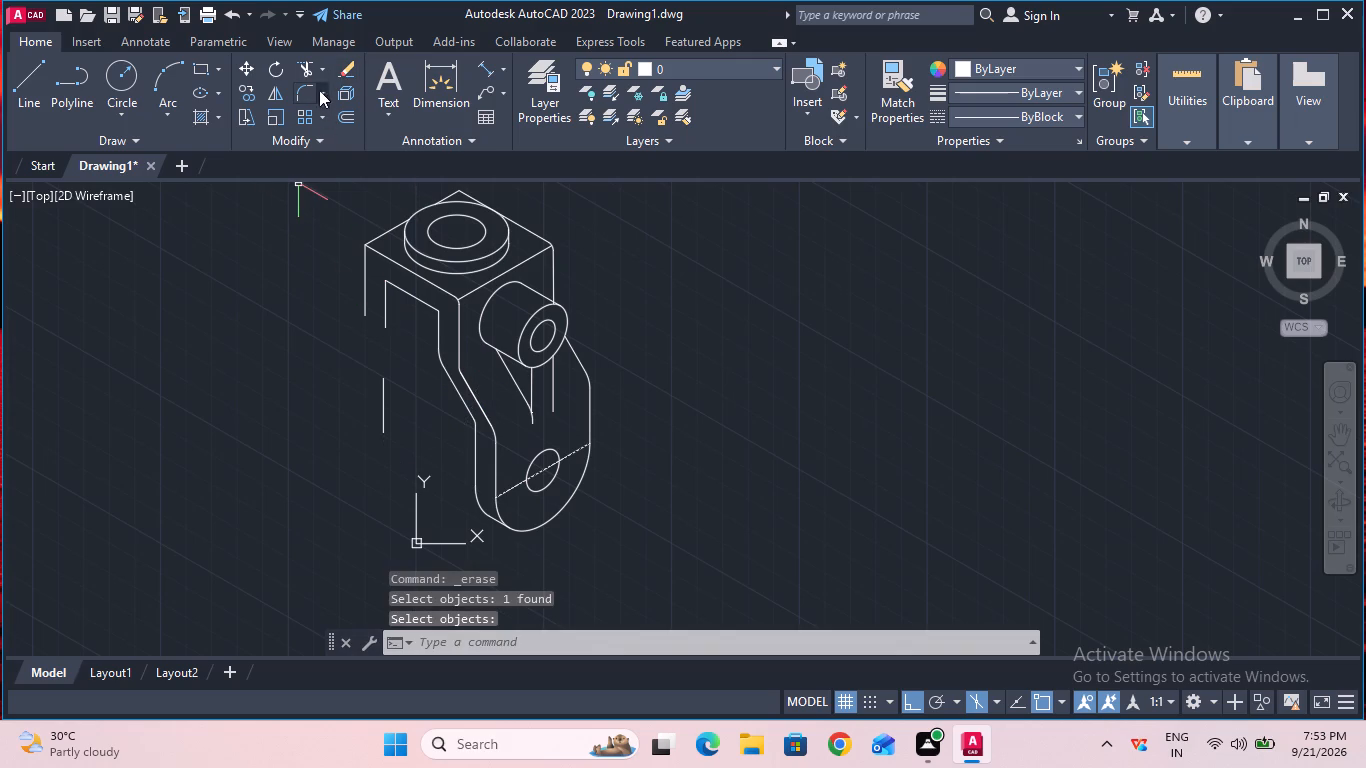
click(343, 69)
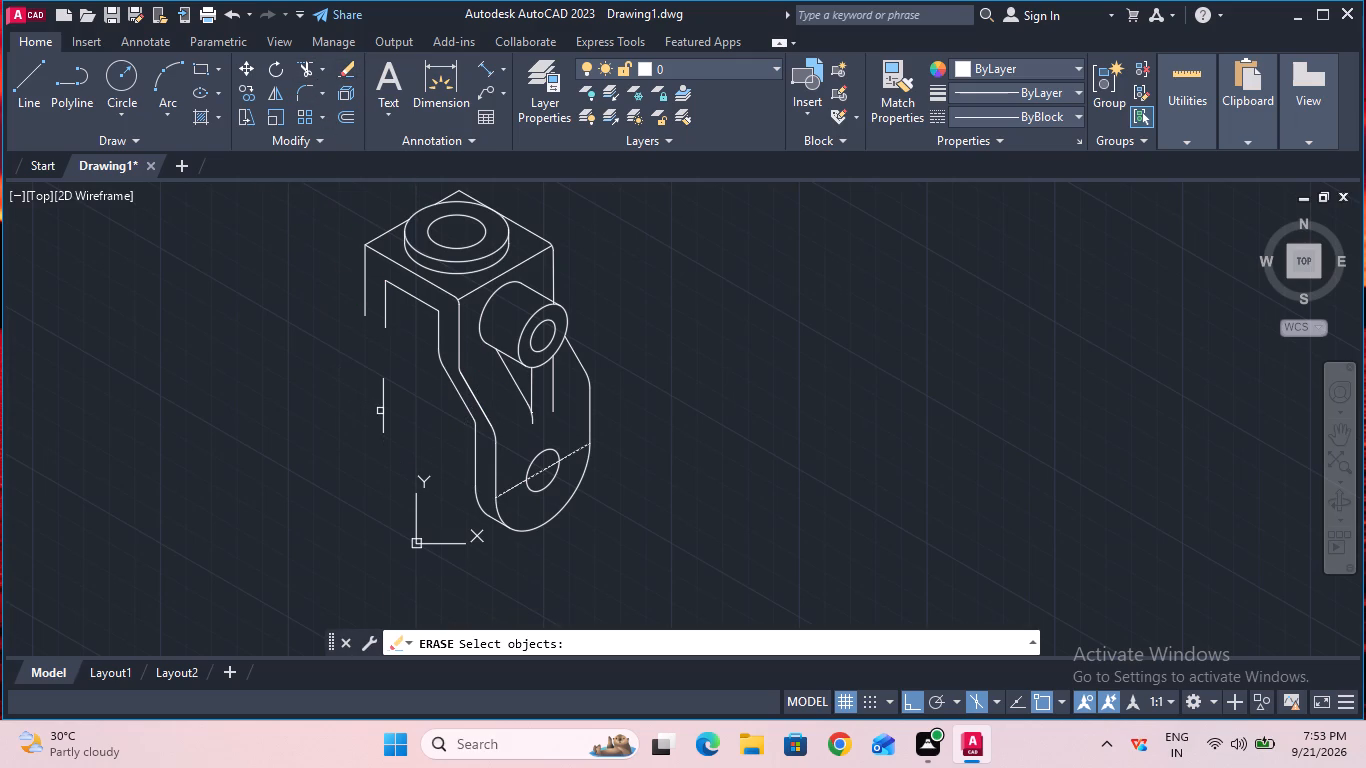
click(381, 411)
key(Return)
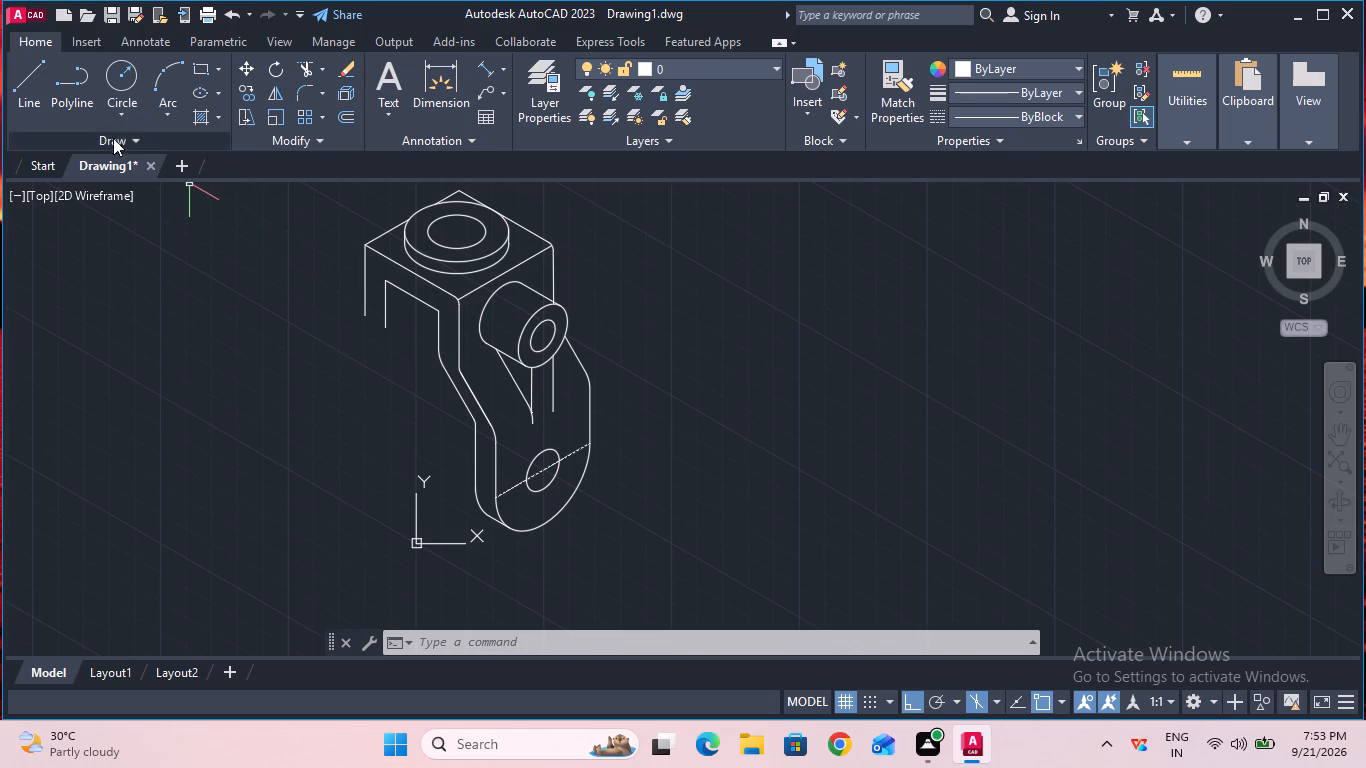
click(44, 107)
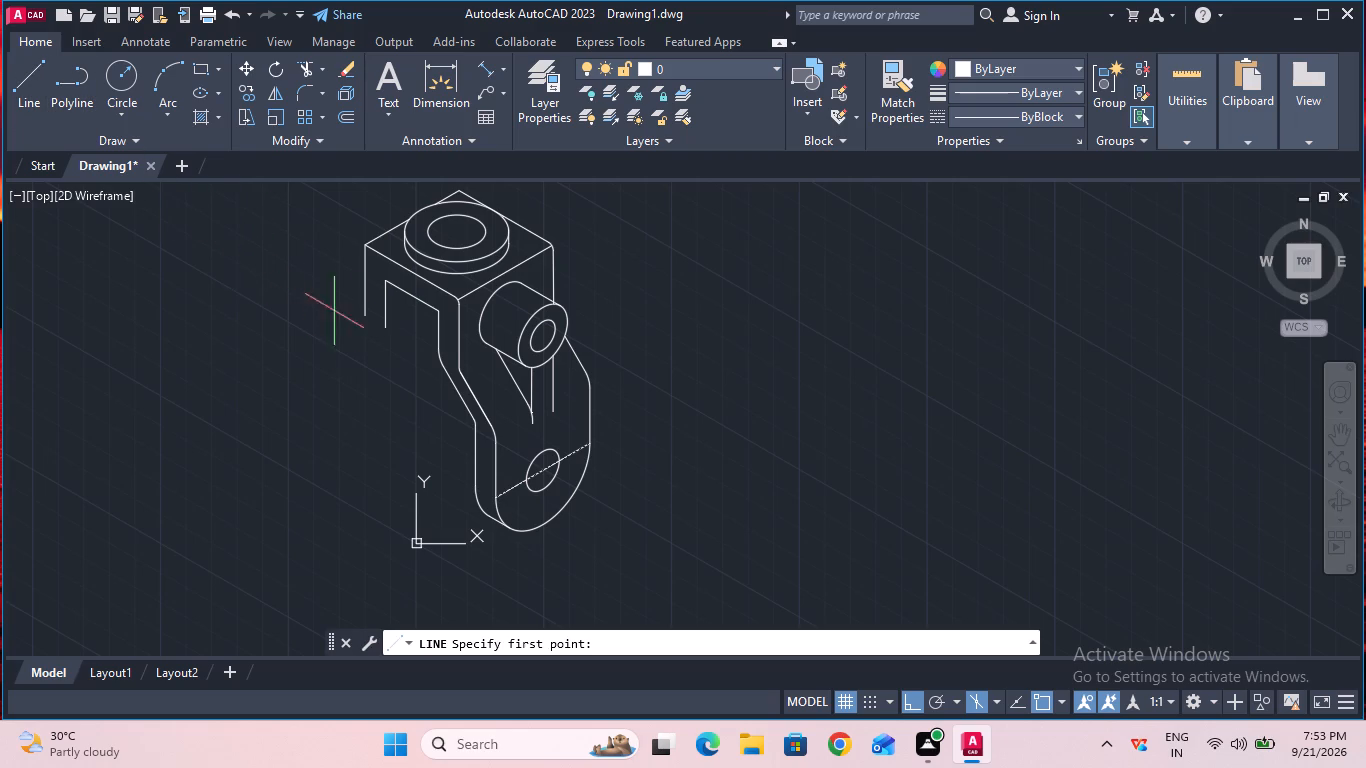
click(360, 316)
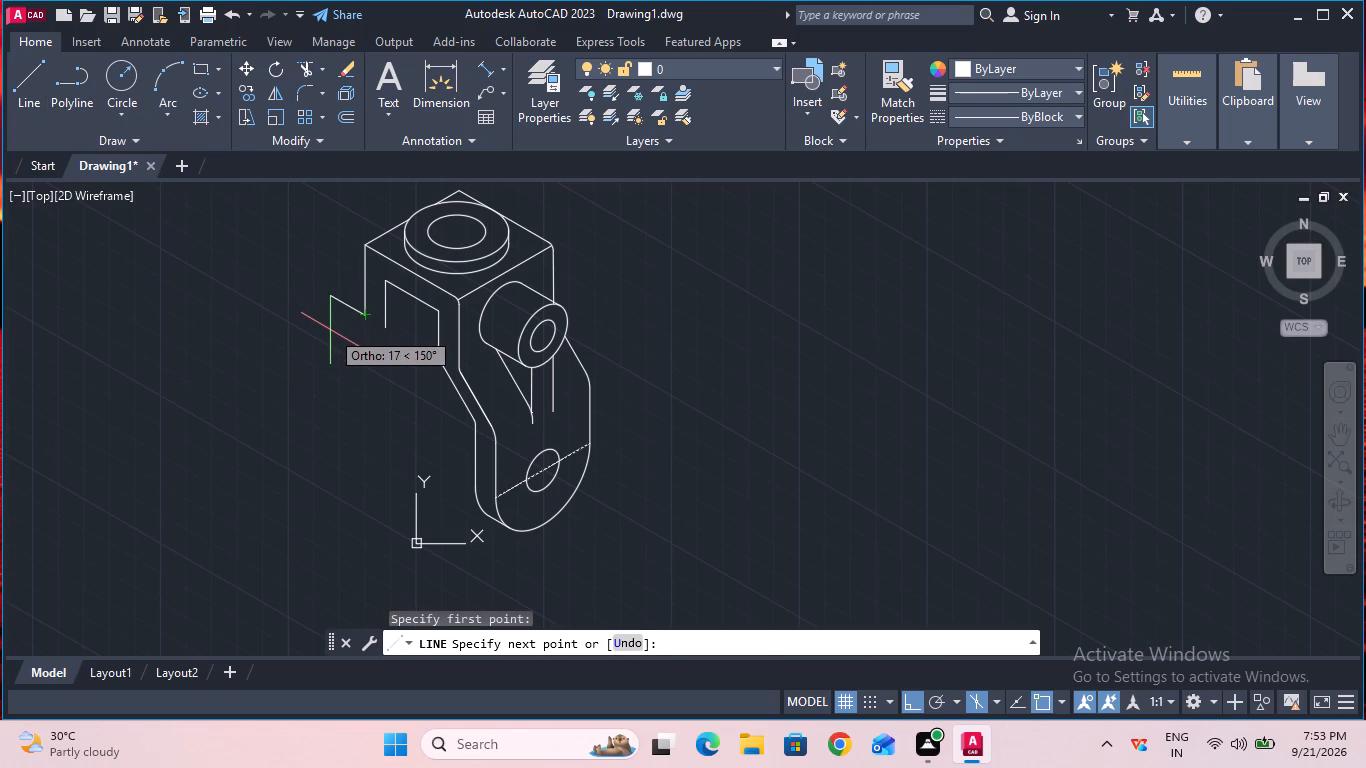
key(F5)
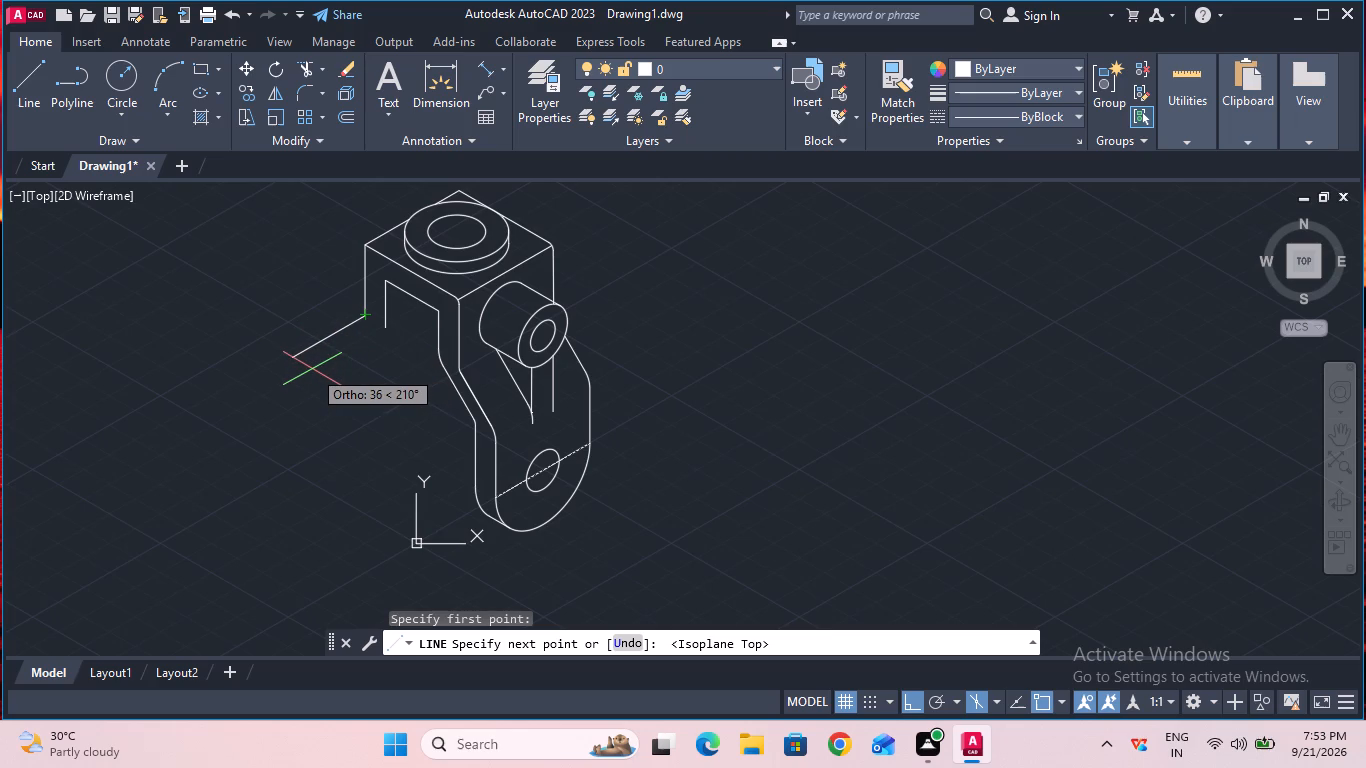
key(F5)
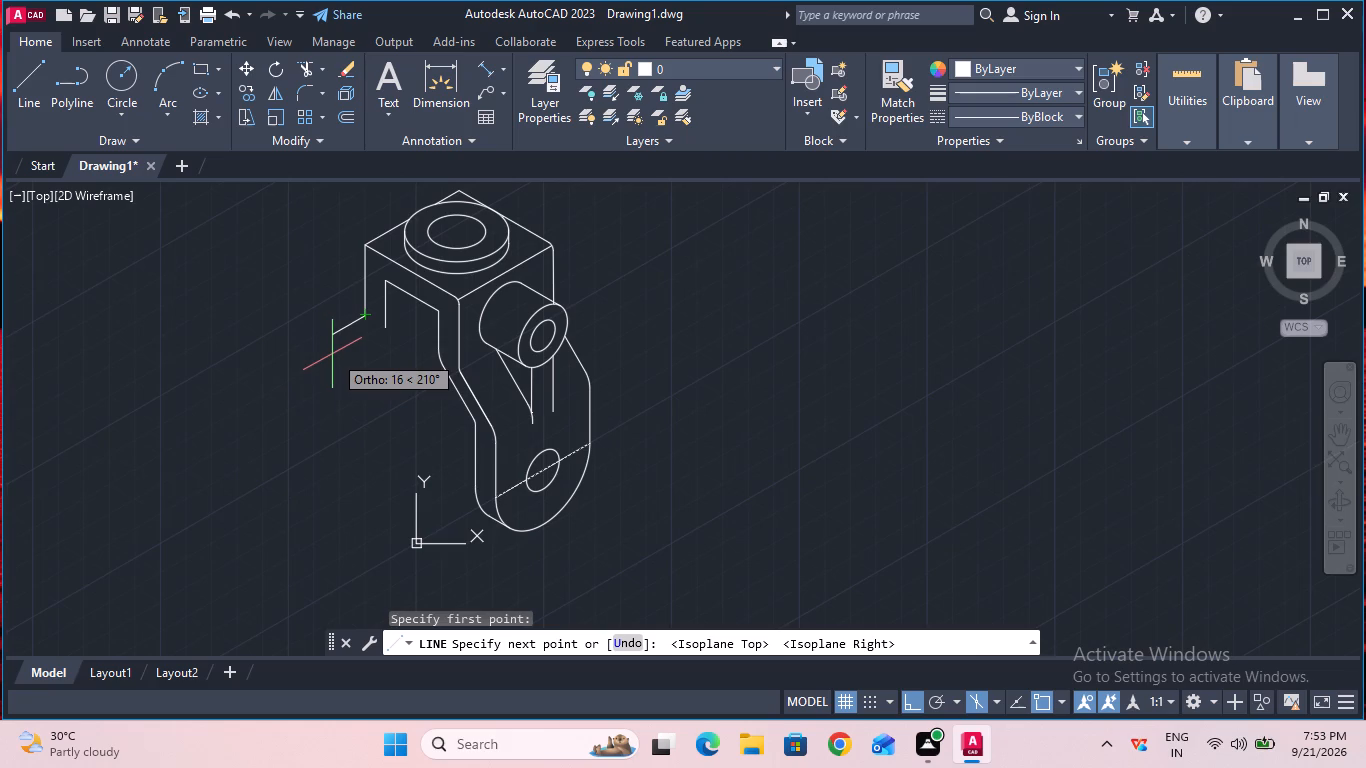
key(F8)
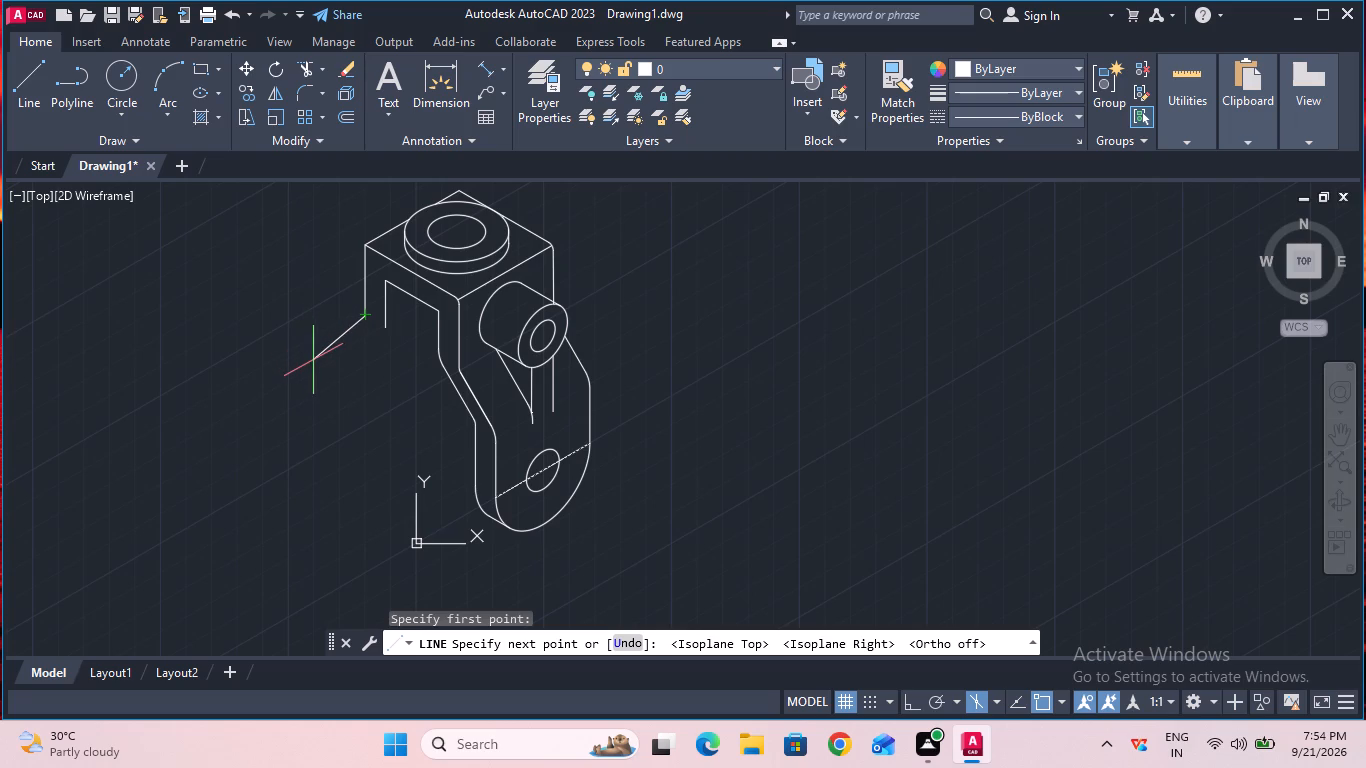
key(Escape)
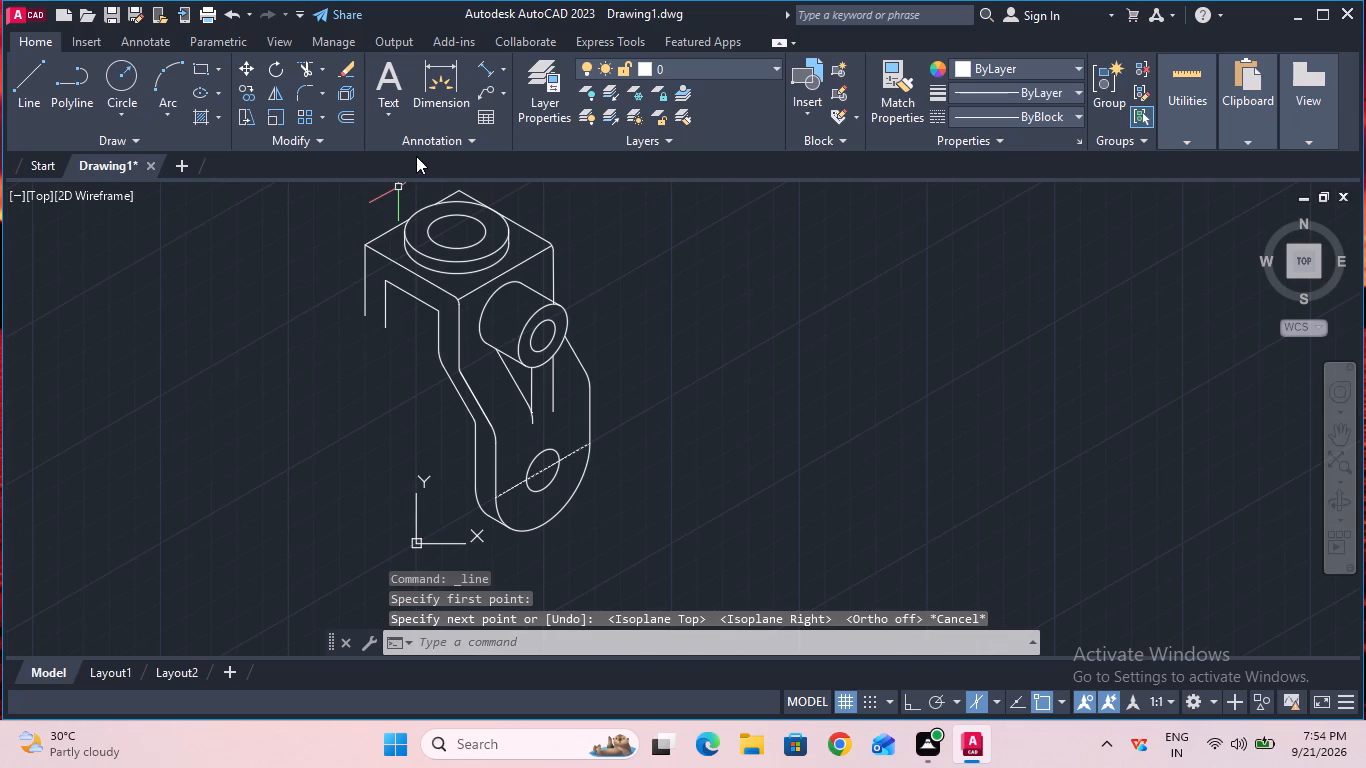
Measure the lengths of the slanted web's two parallel sloping front edges with trial aligned dimensions.
click(485, 73)
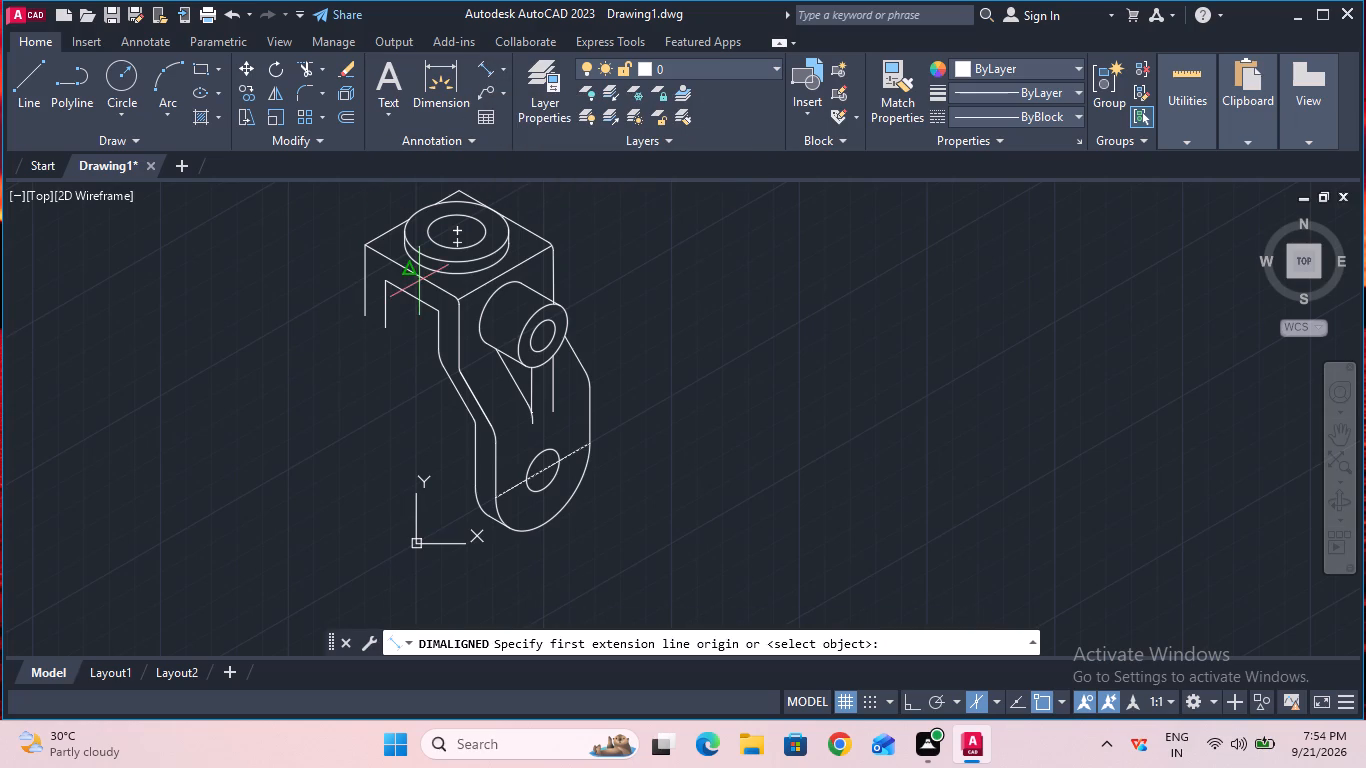
click(461, 369)
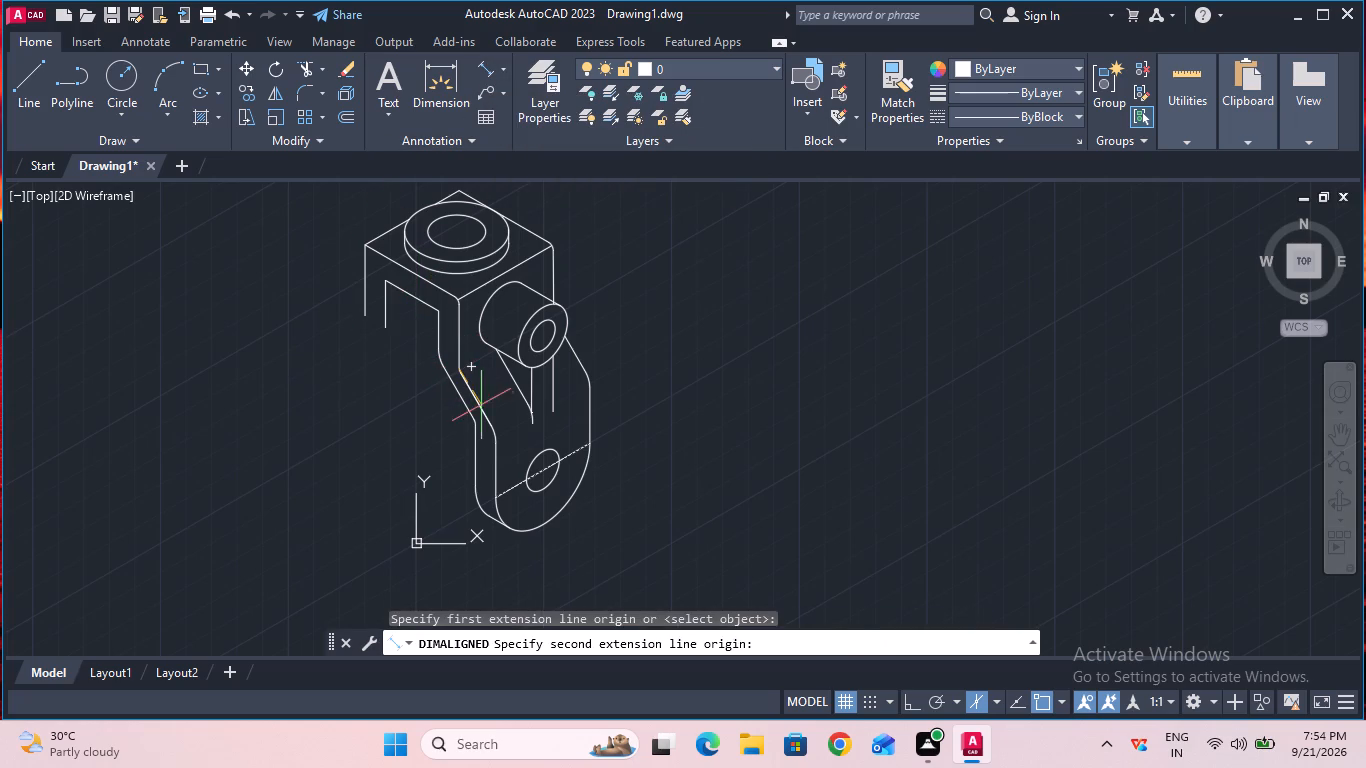
click(490, 423)
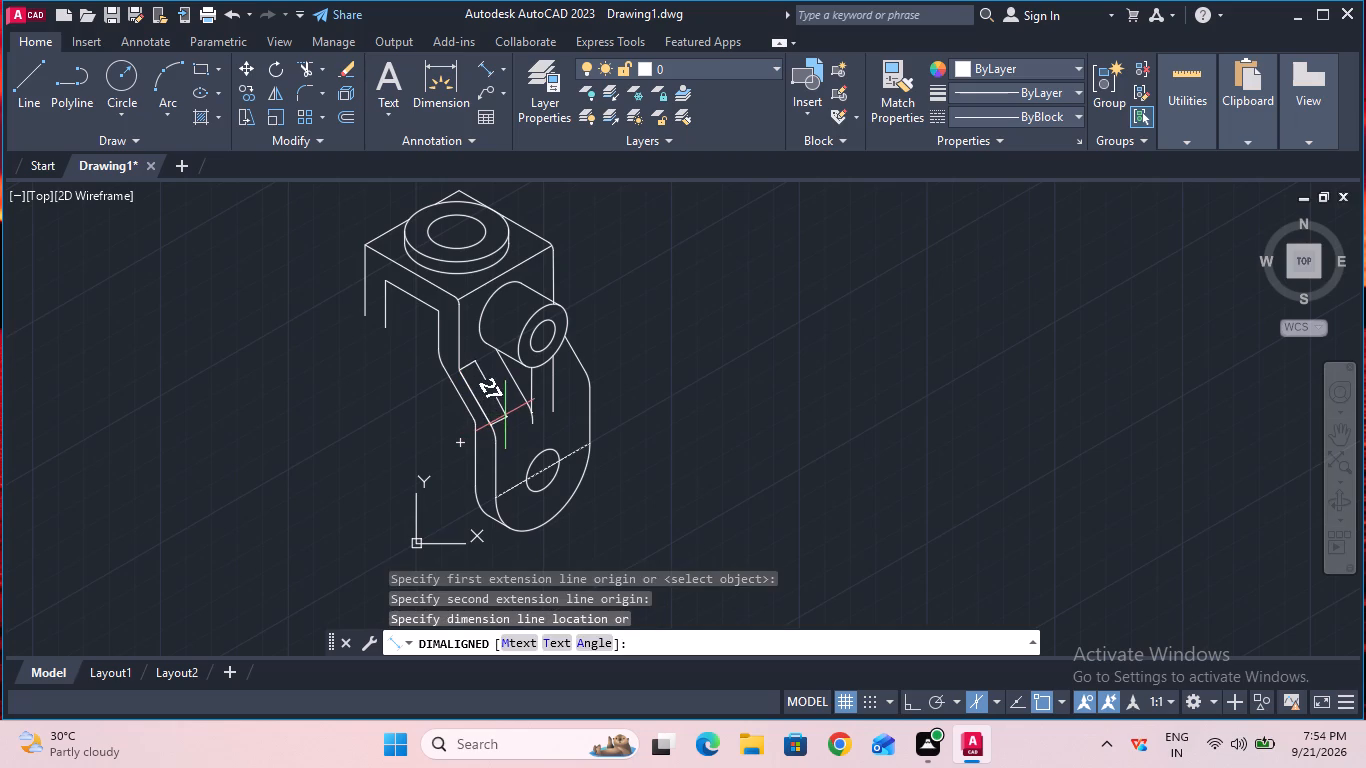
key(Escape)
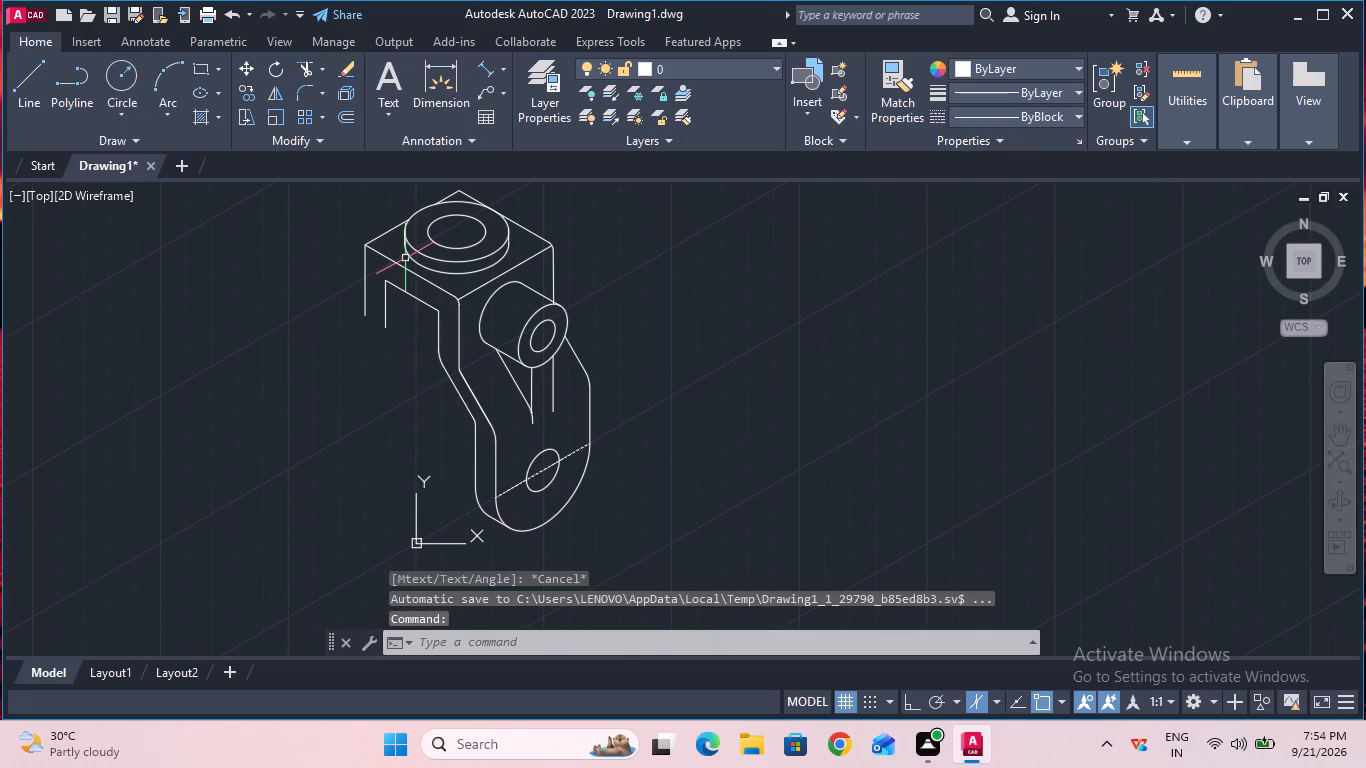
click(487, 65)
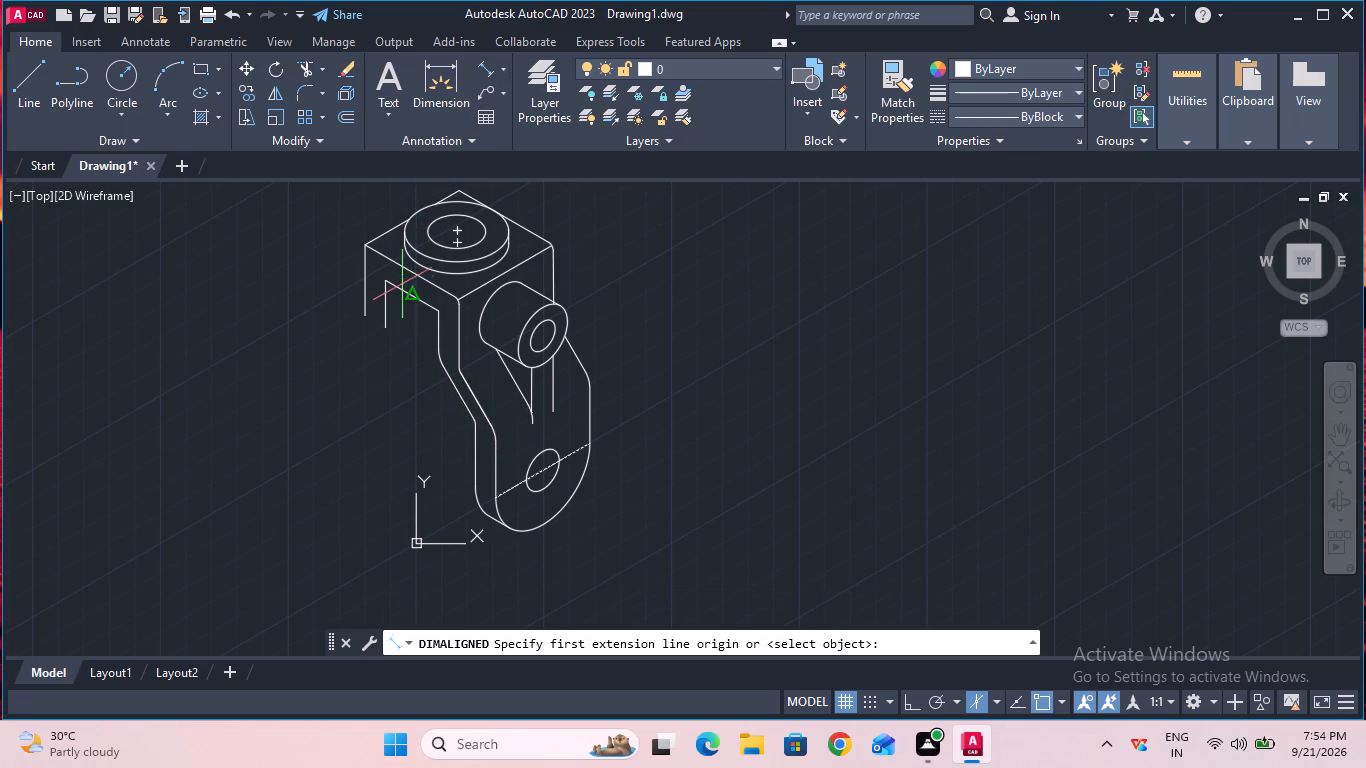
click(439, 362)
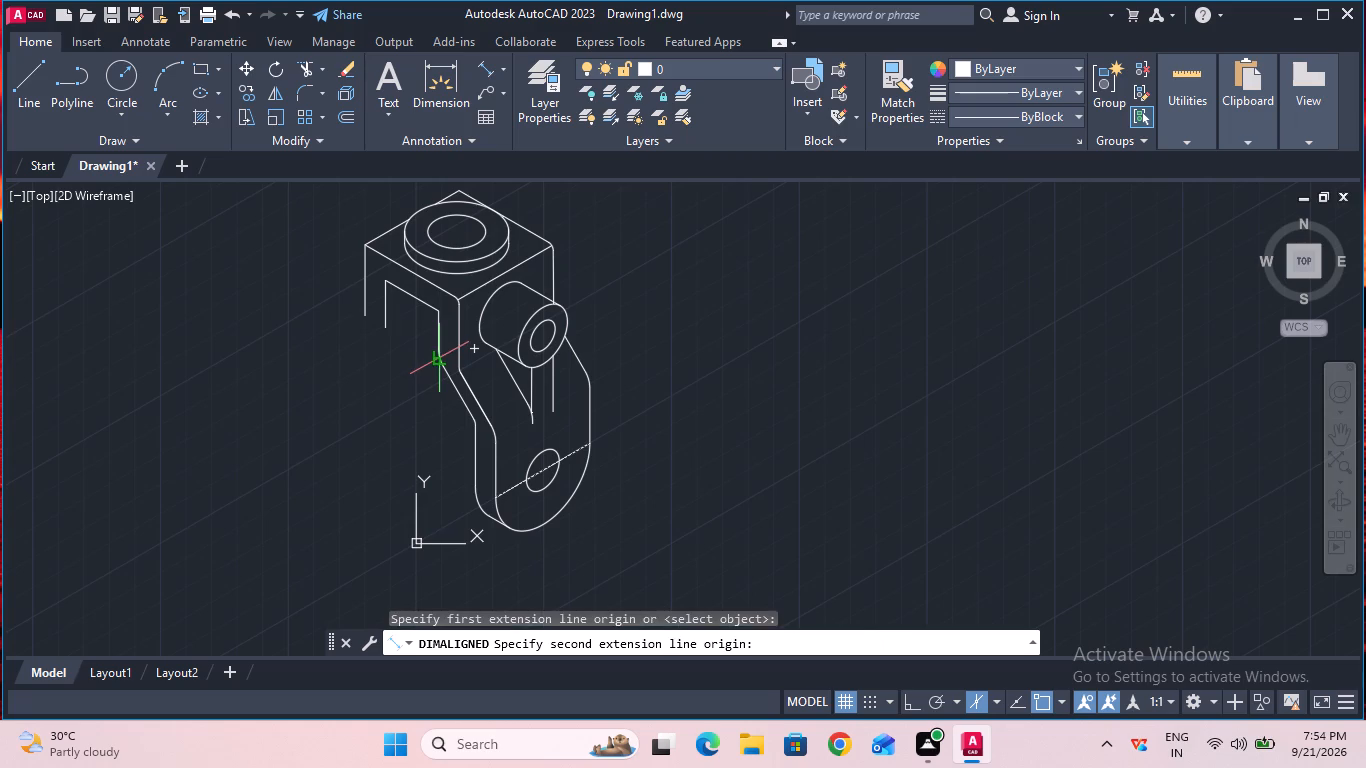
click(476, 420)
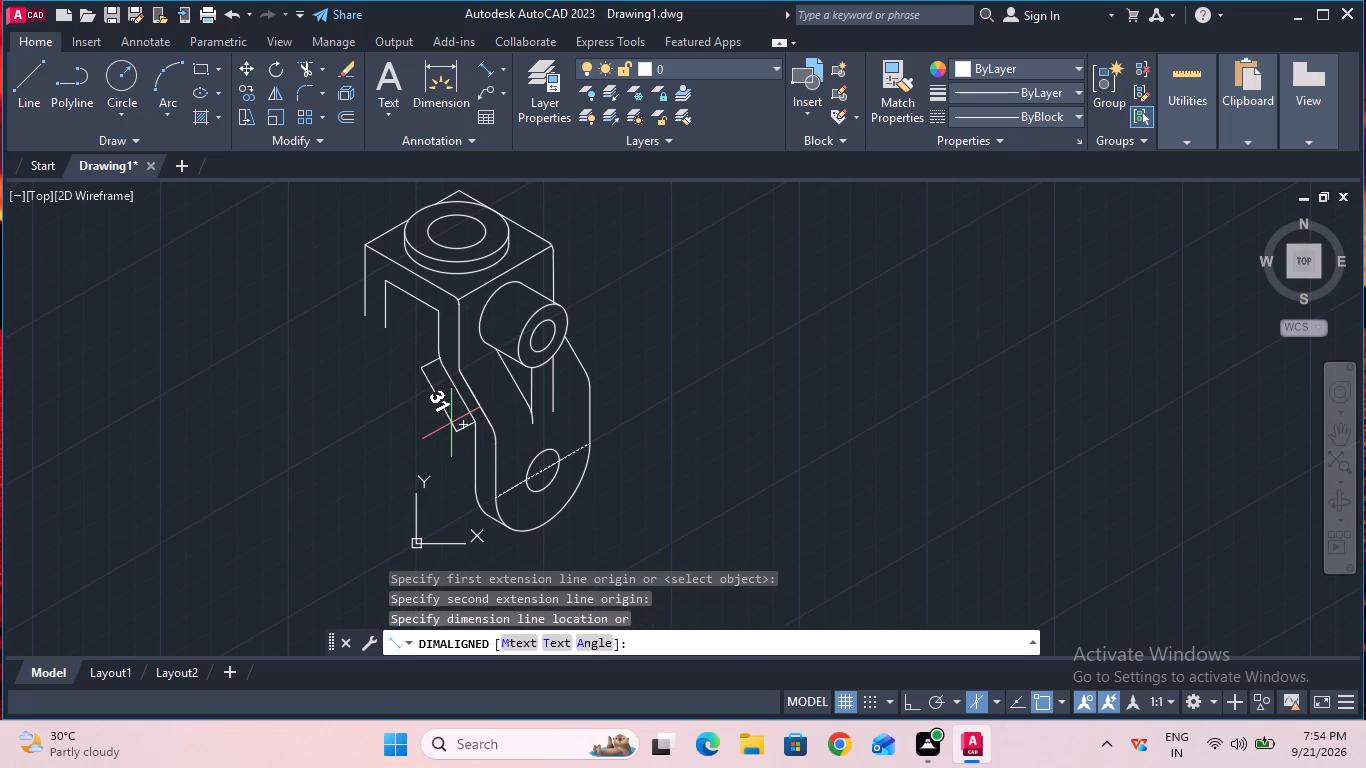
key(Escape)
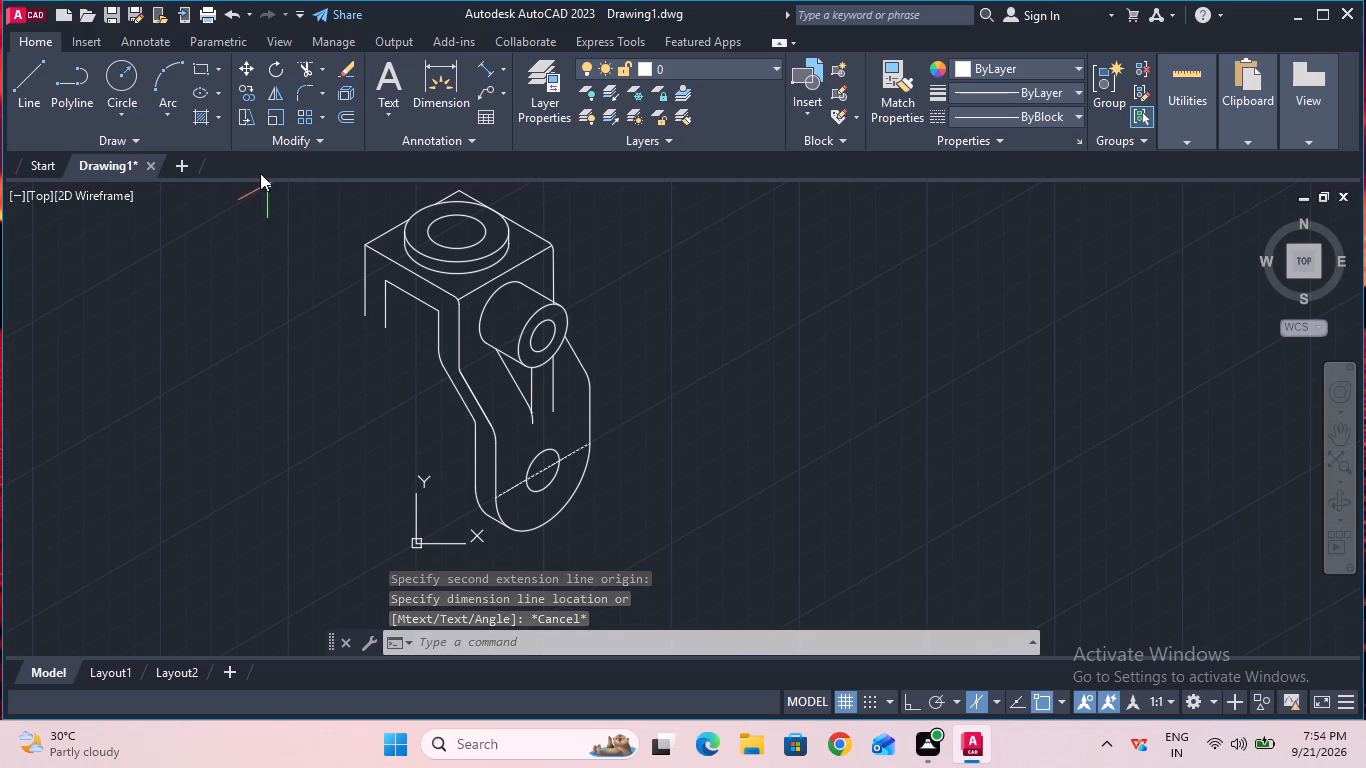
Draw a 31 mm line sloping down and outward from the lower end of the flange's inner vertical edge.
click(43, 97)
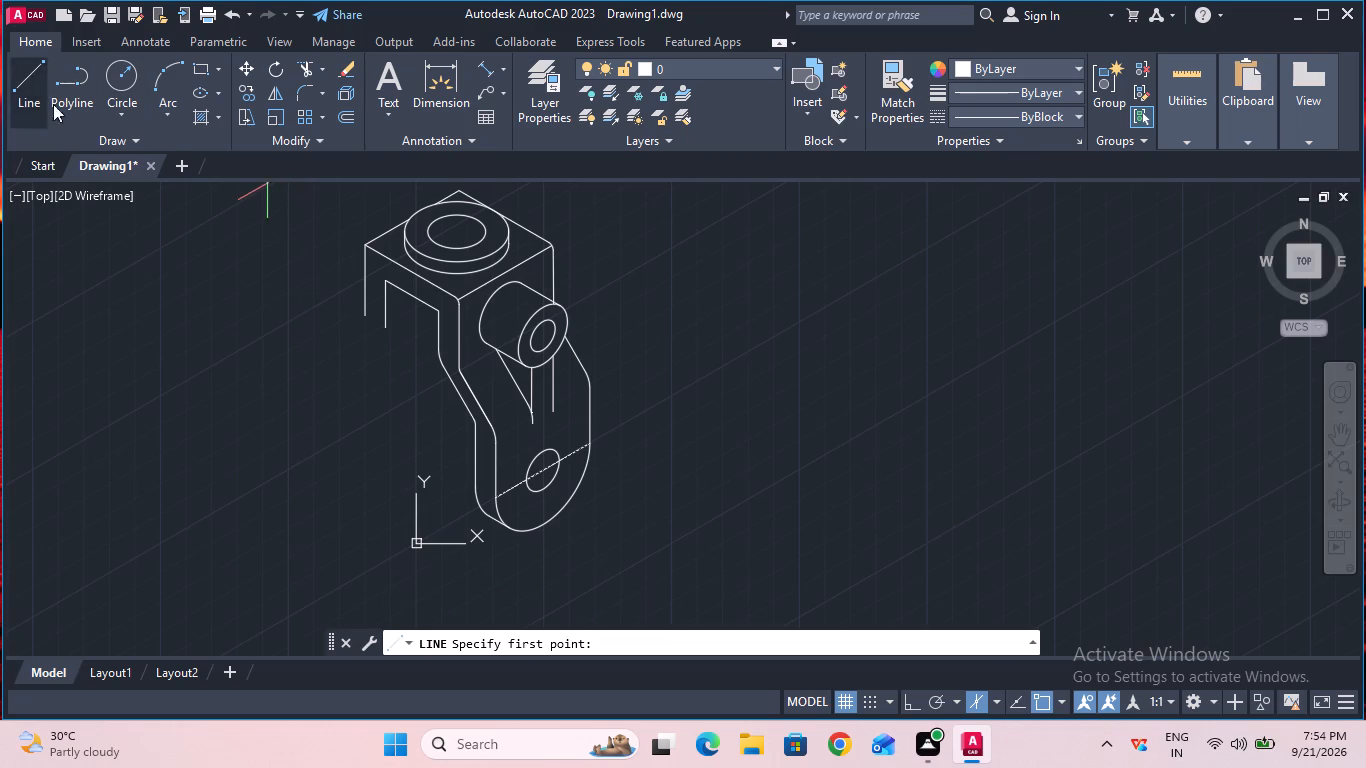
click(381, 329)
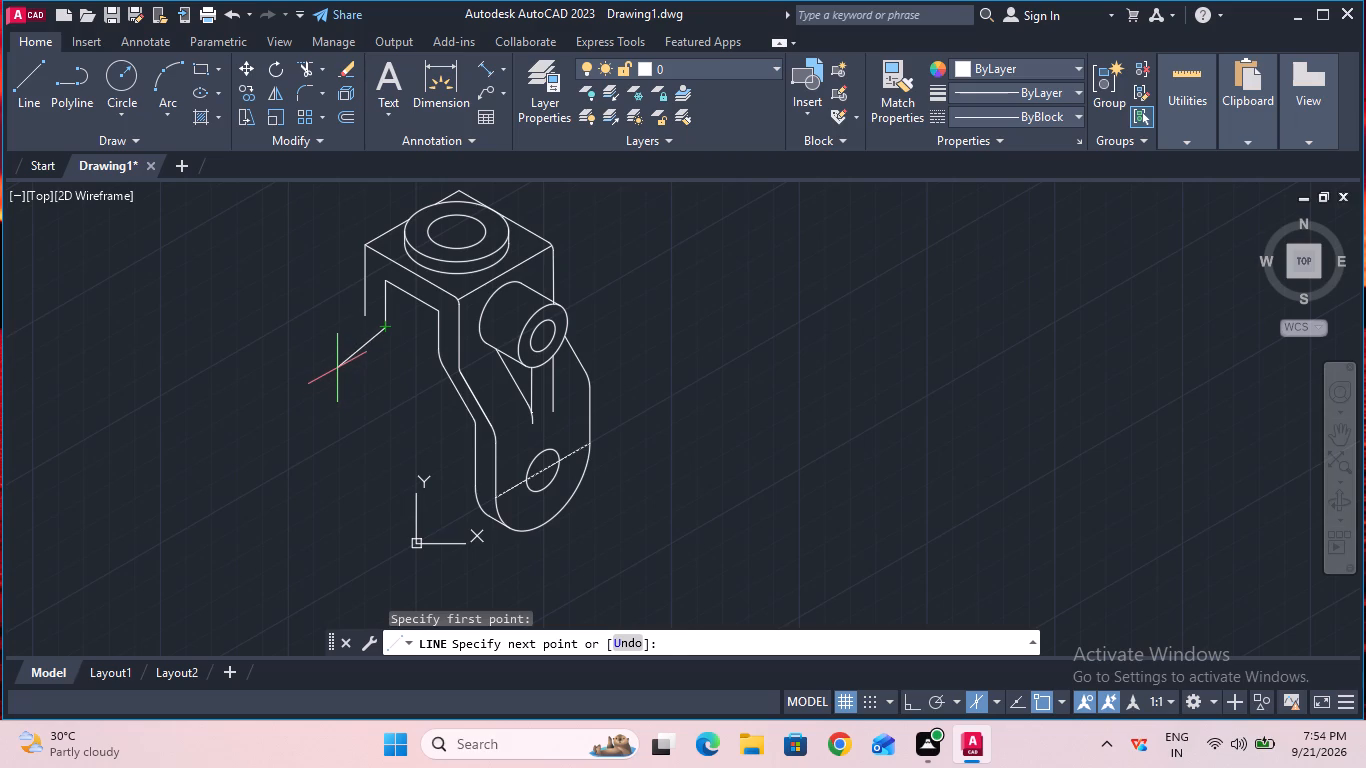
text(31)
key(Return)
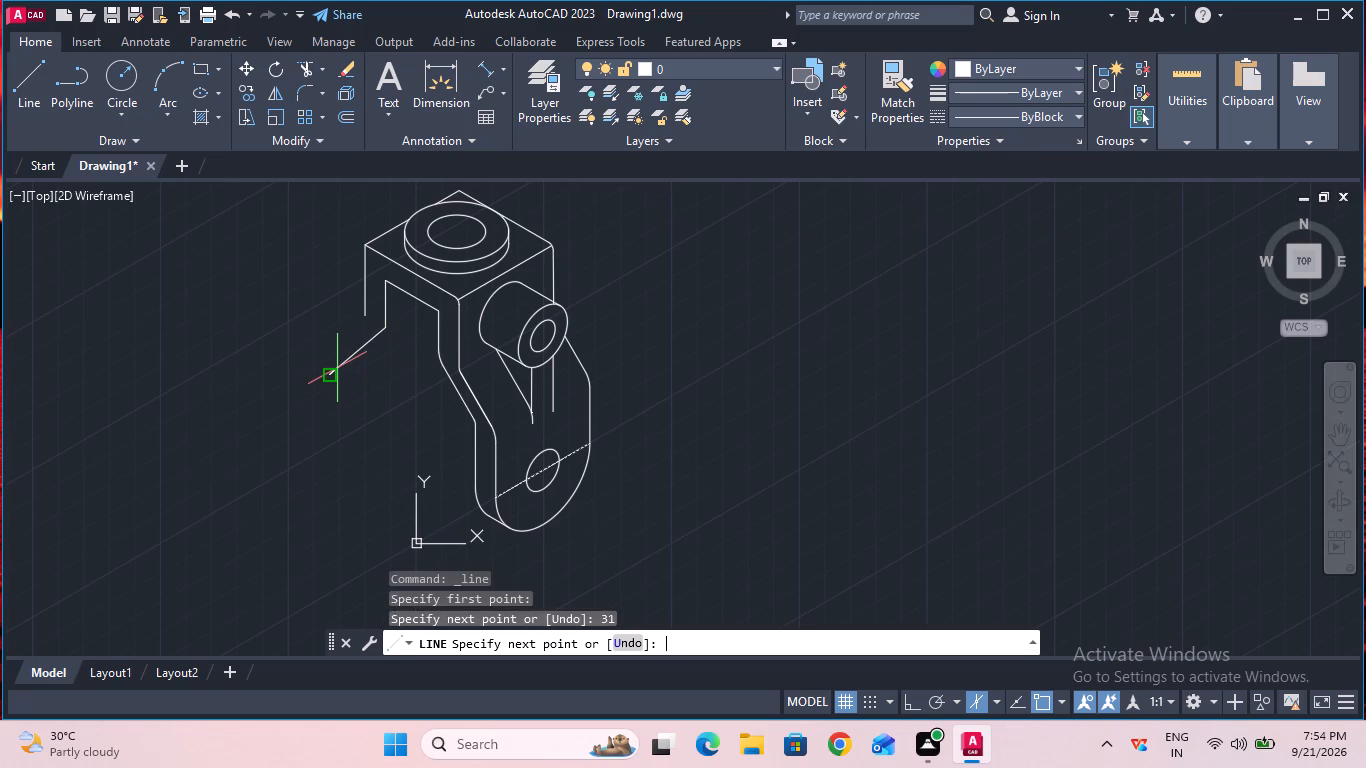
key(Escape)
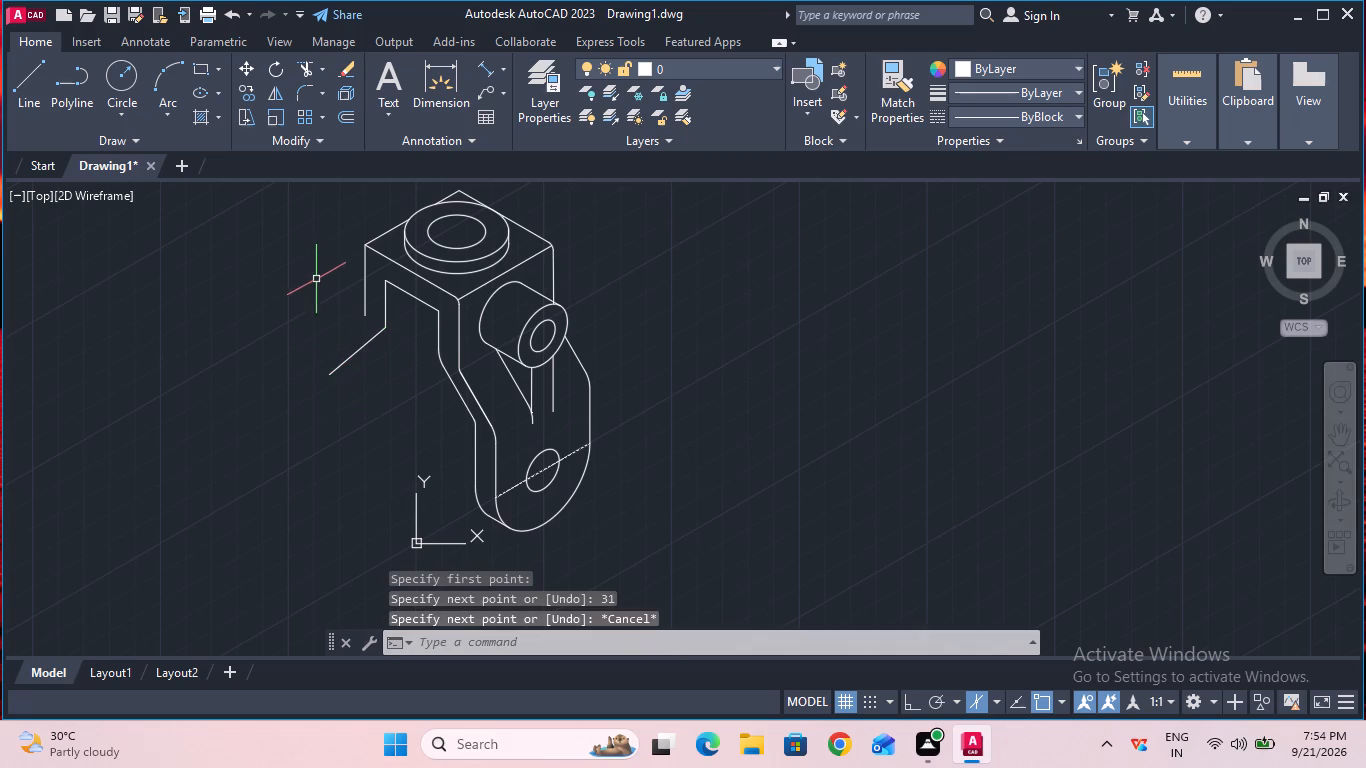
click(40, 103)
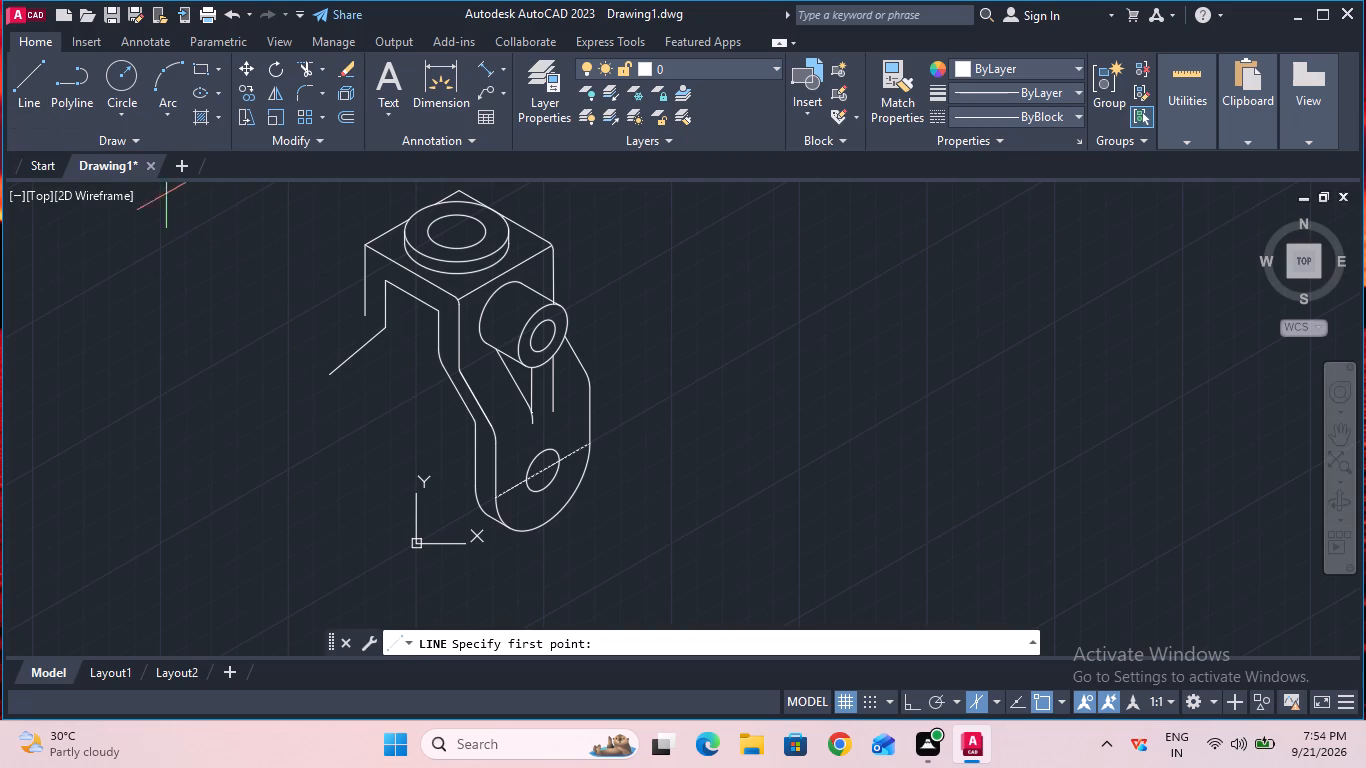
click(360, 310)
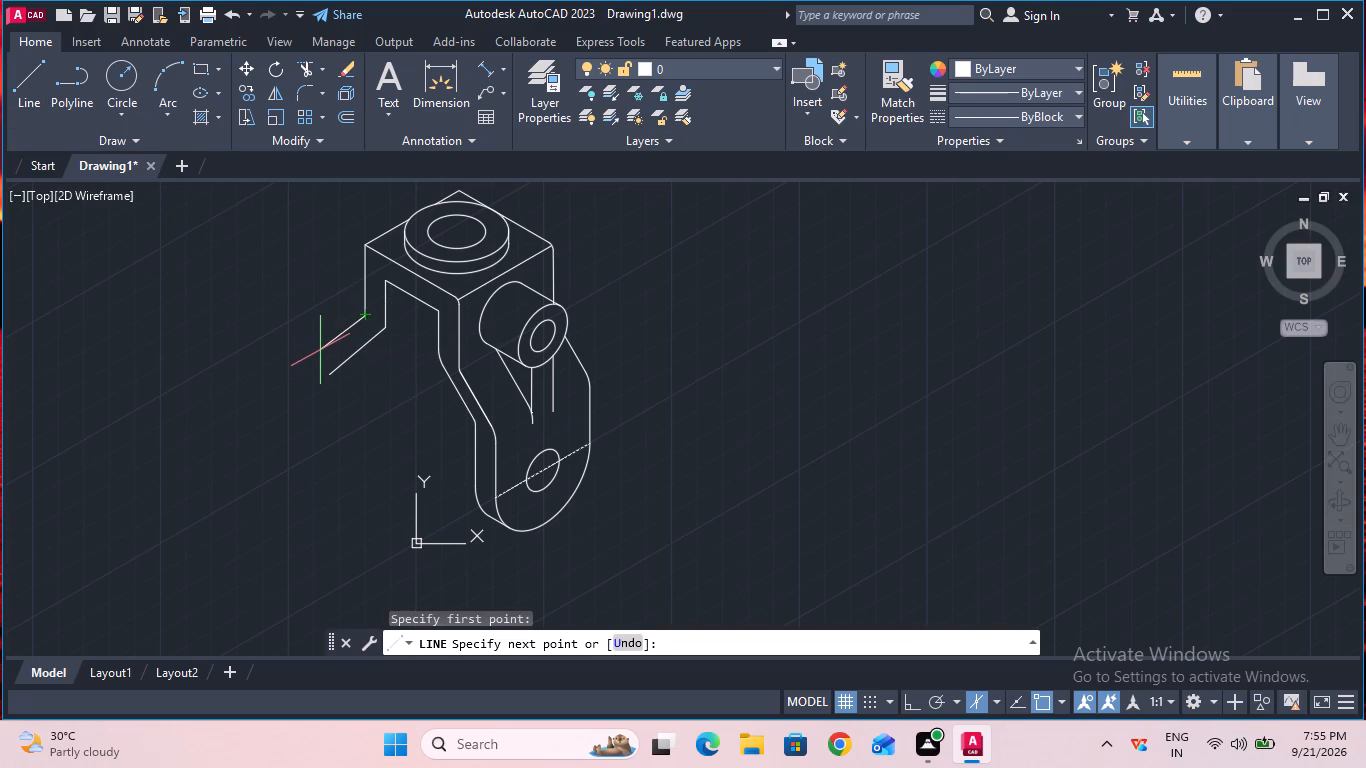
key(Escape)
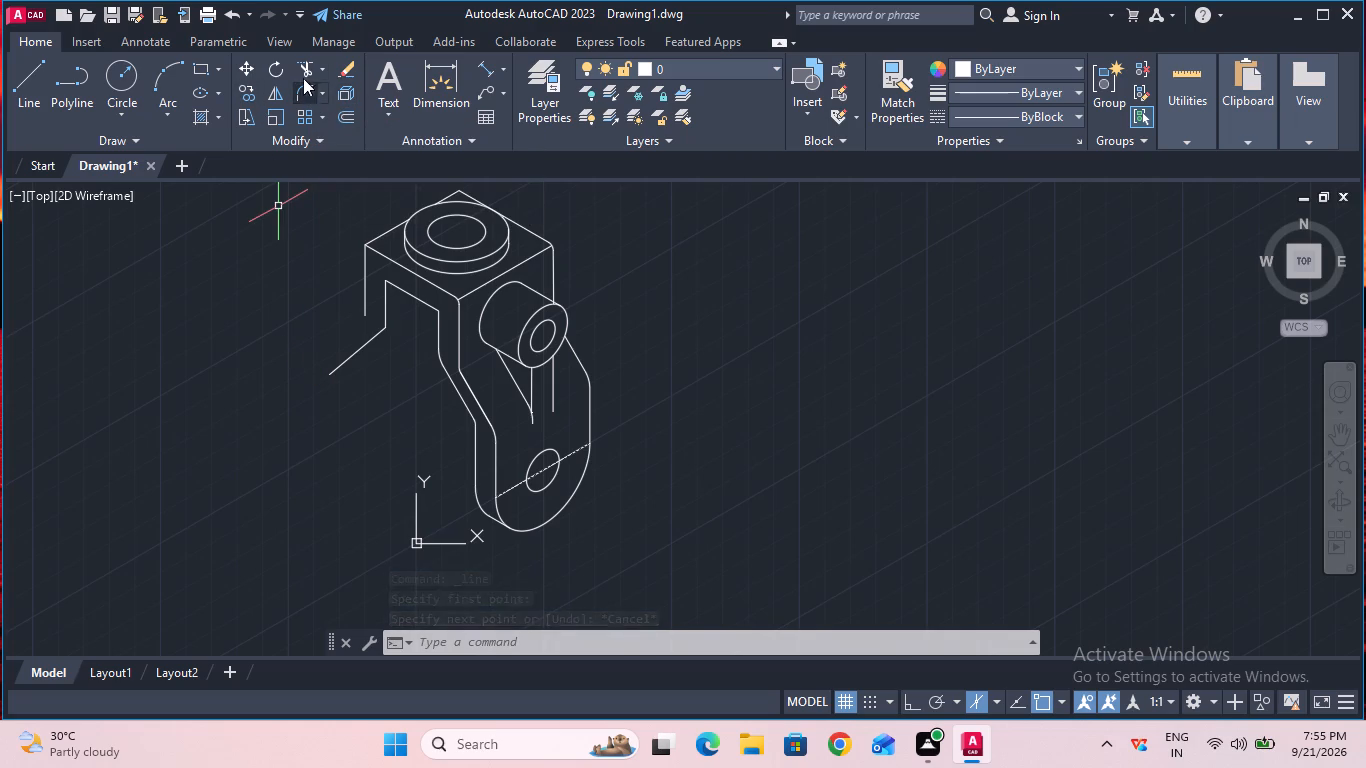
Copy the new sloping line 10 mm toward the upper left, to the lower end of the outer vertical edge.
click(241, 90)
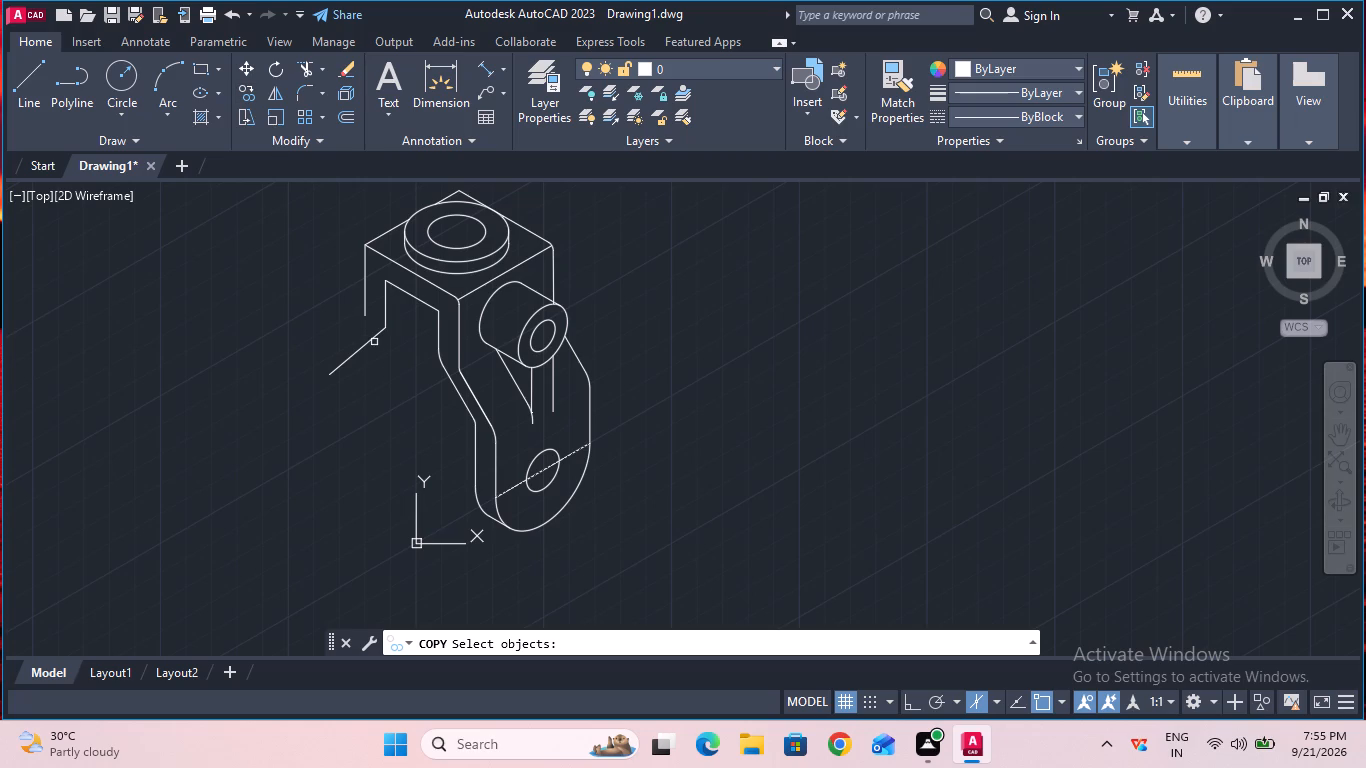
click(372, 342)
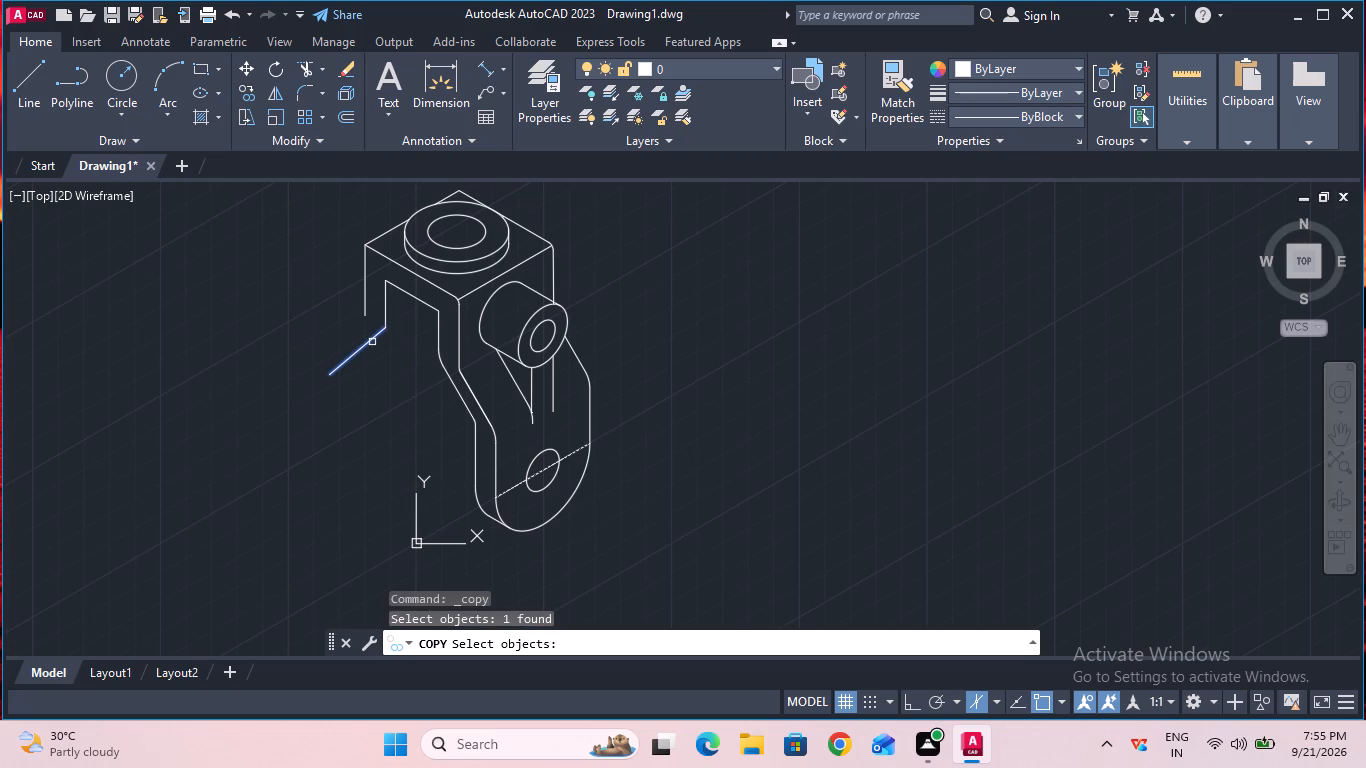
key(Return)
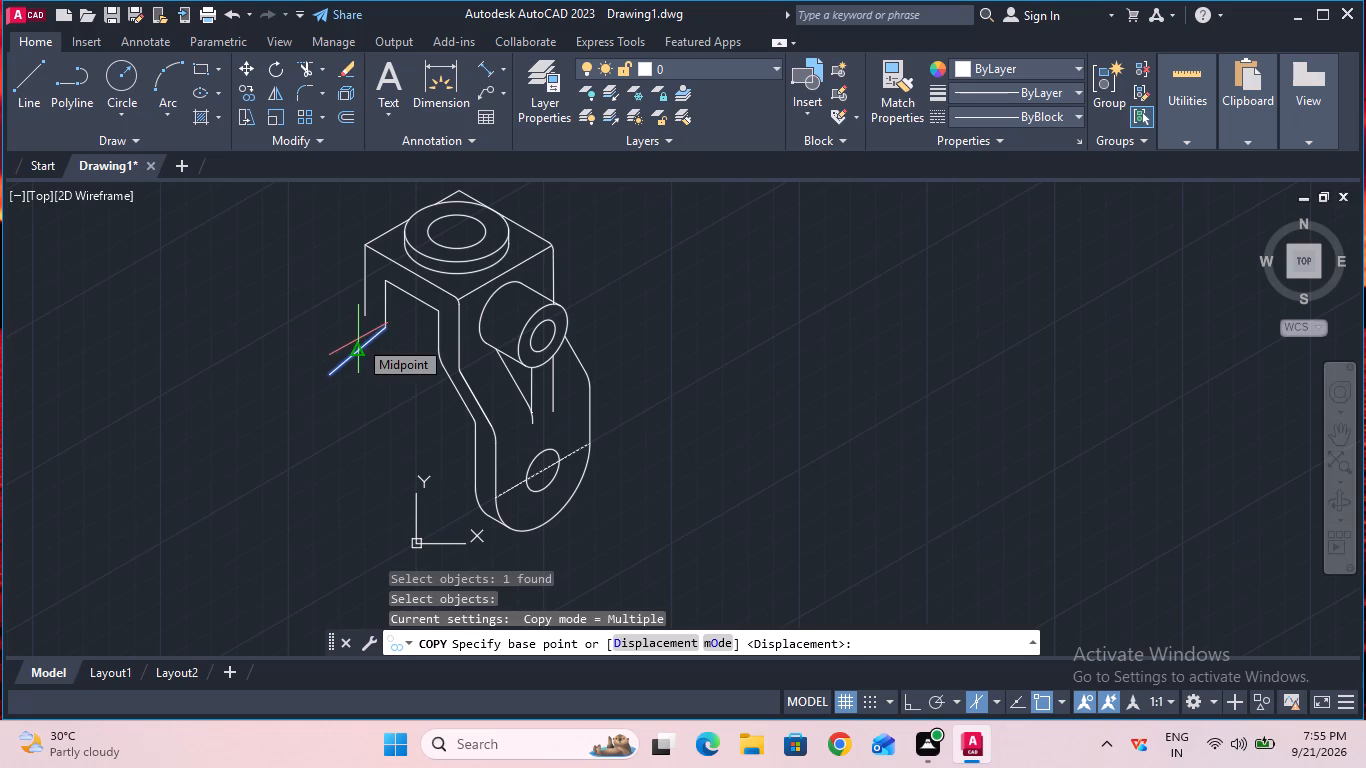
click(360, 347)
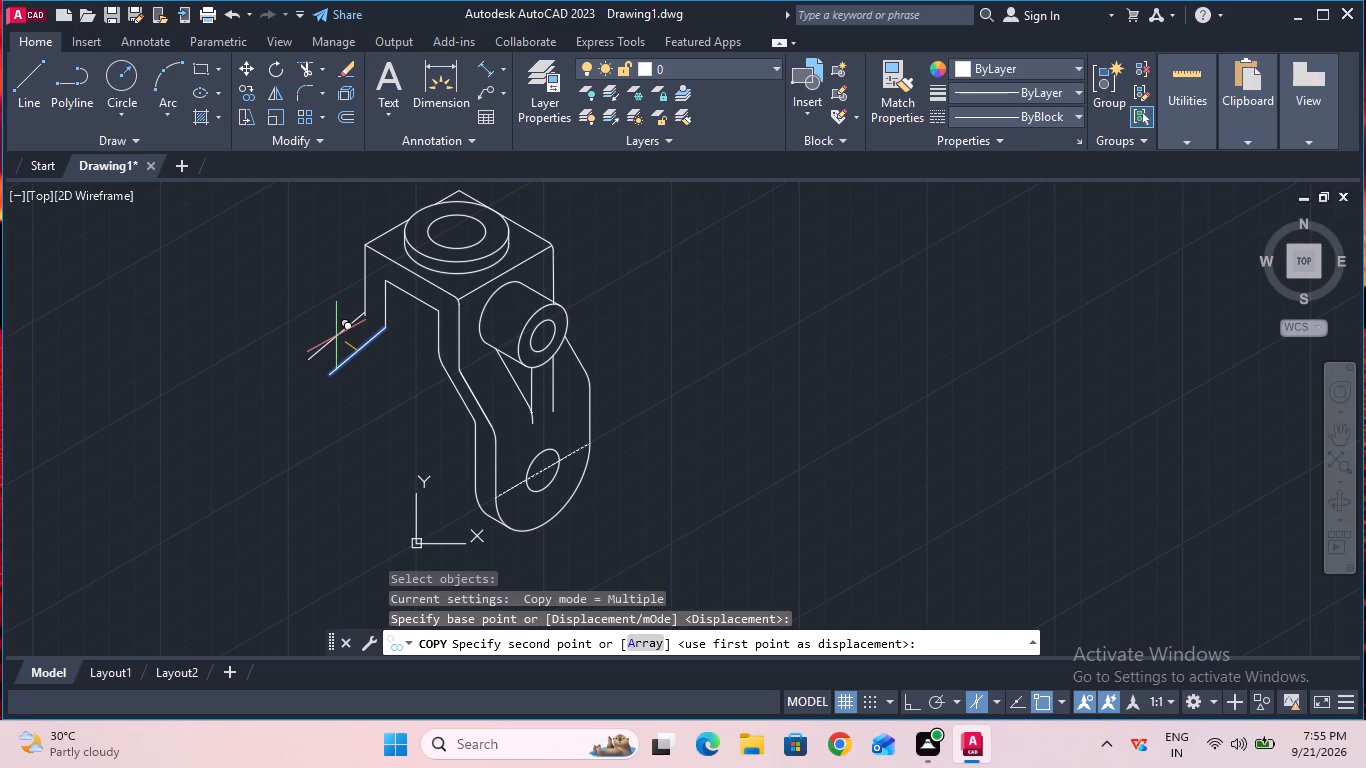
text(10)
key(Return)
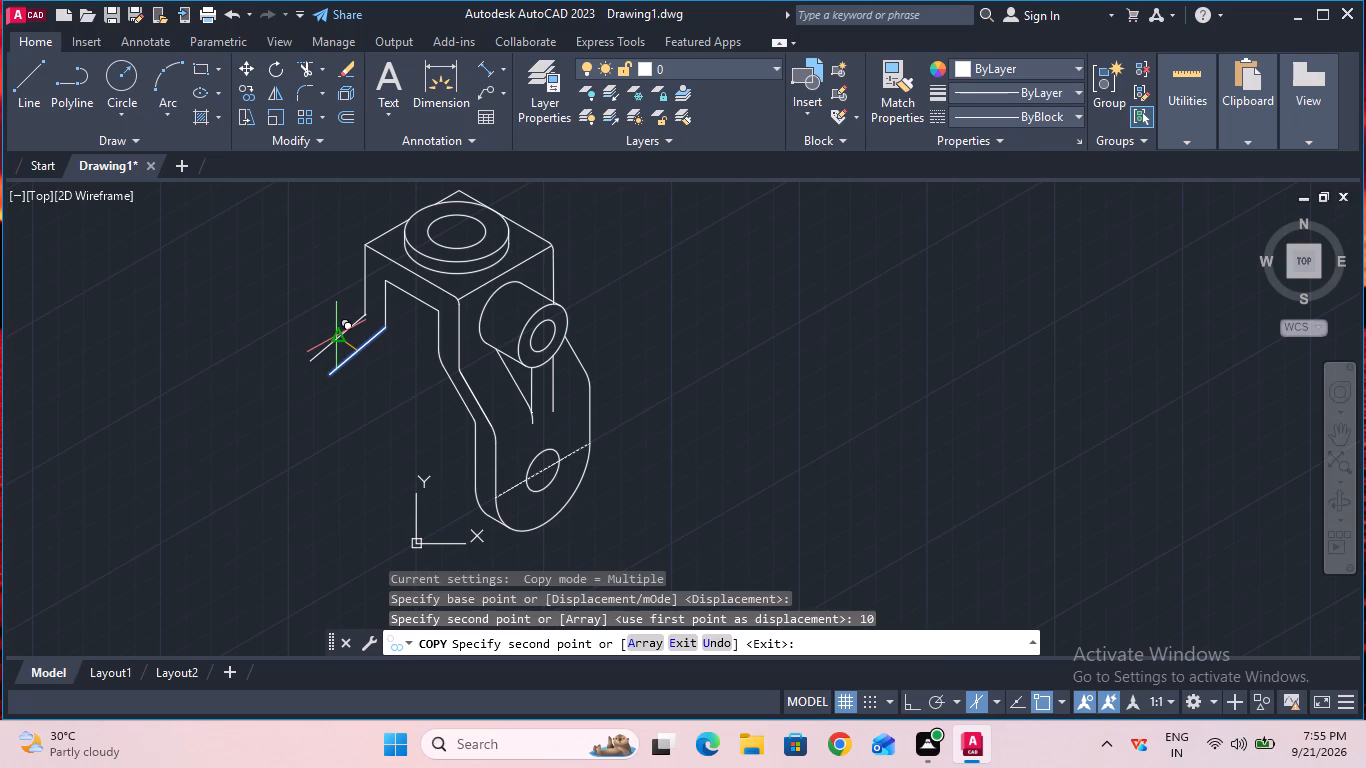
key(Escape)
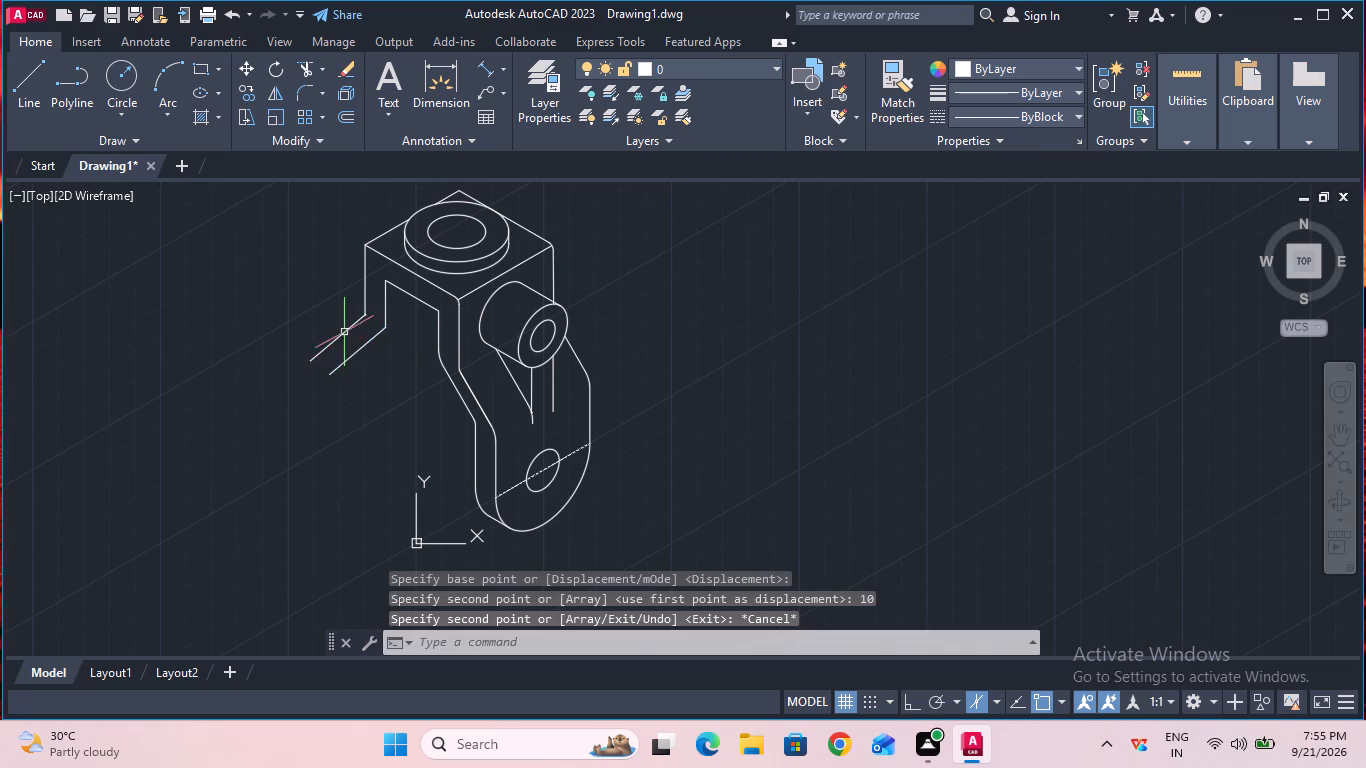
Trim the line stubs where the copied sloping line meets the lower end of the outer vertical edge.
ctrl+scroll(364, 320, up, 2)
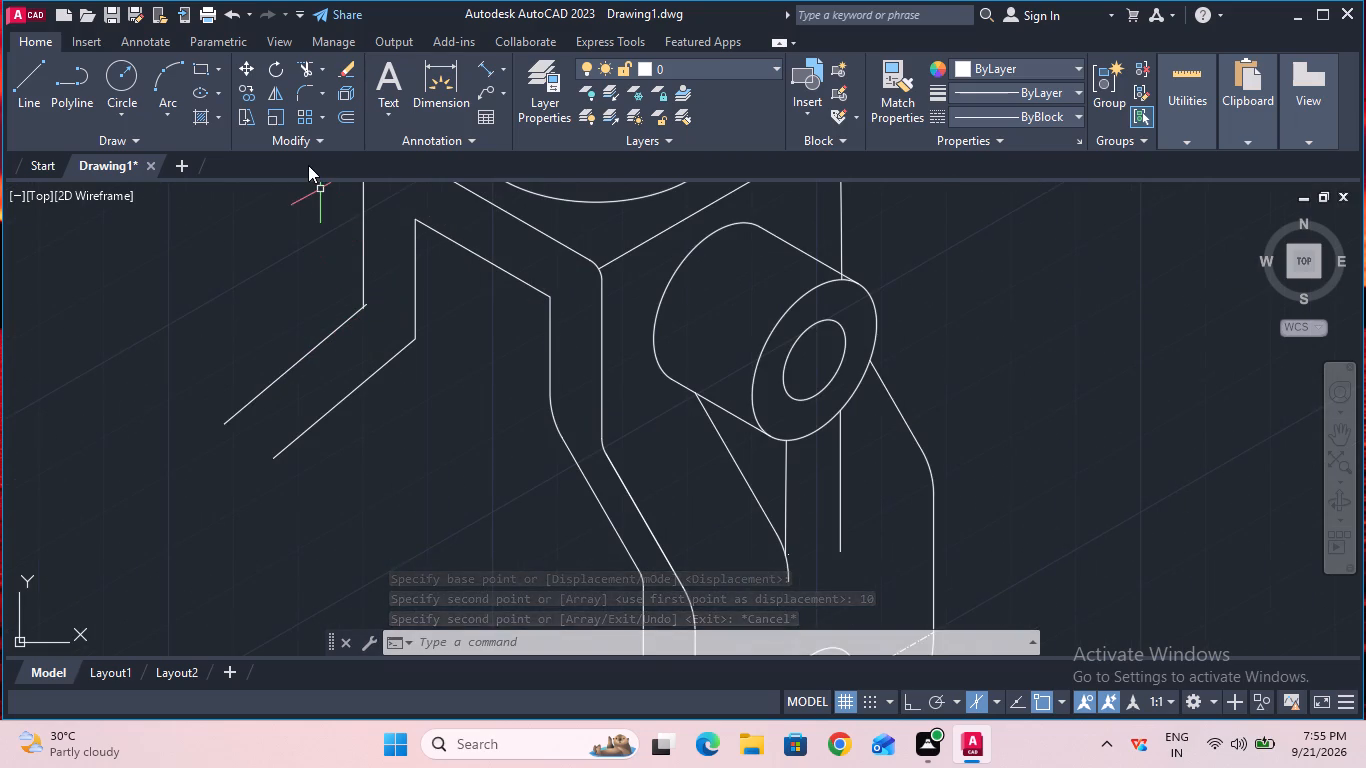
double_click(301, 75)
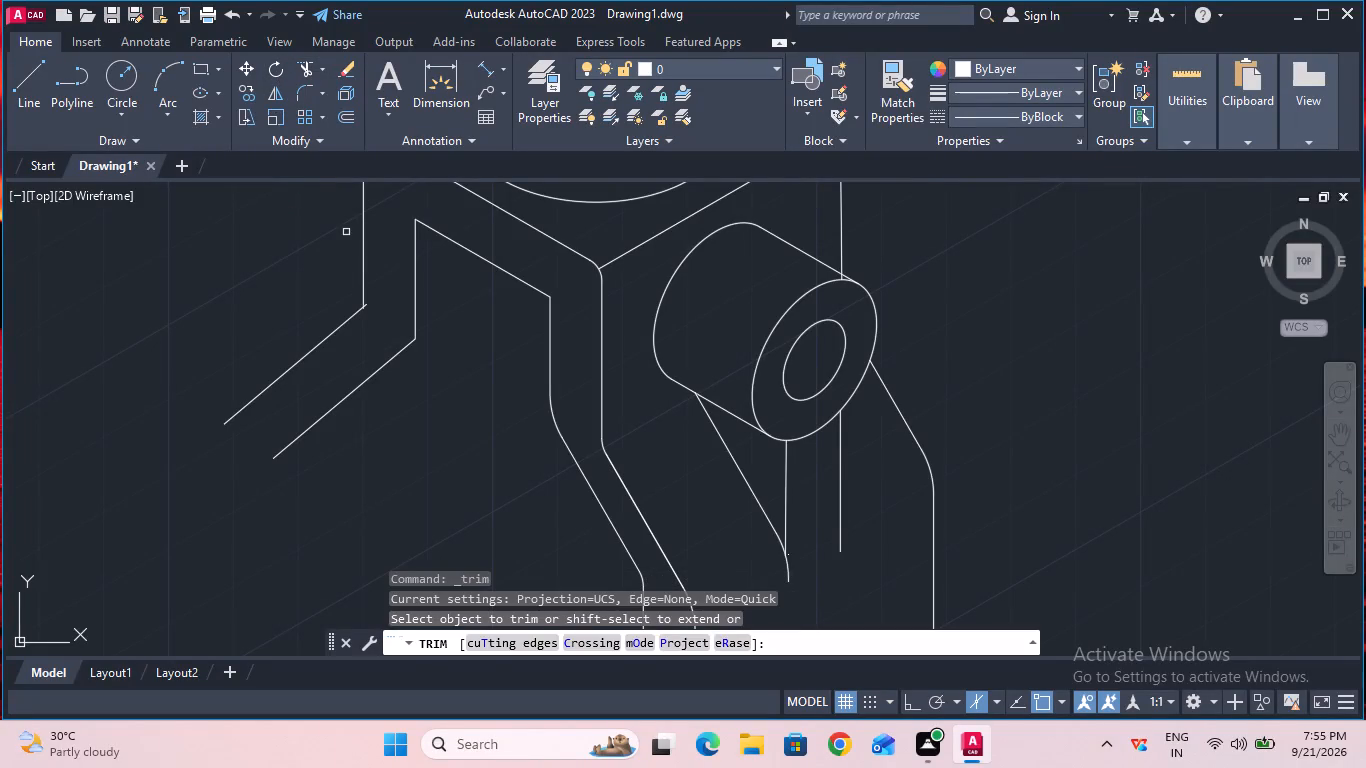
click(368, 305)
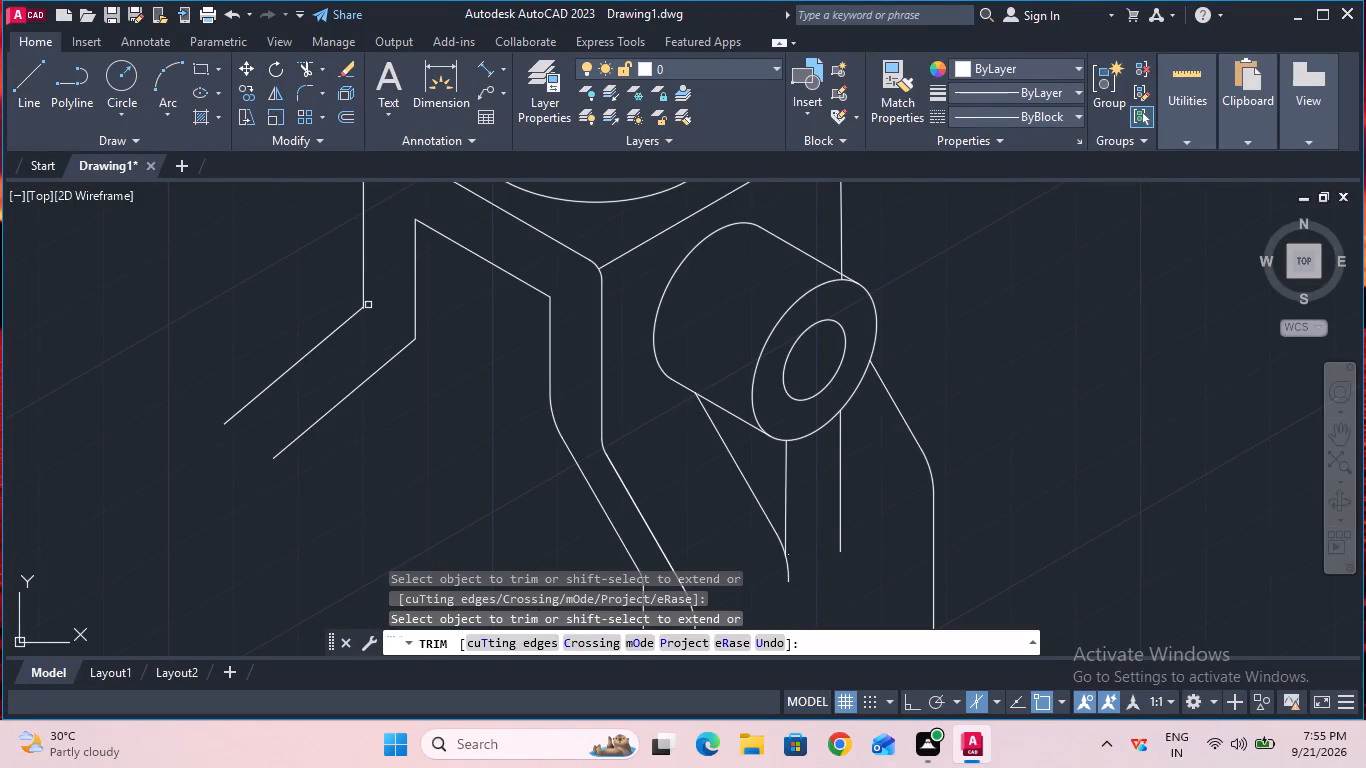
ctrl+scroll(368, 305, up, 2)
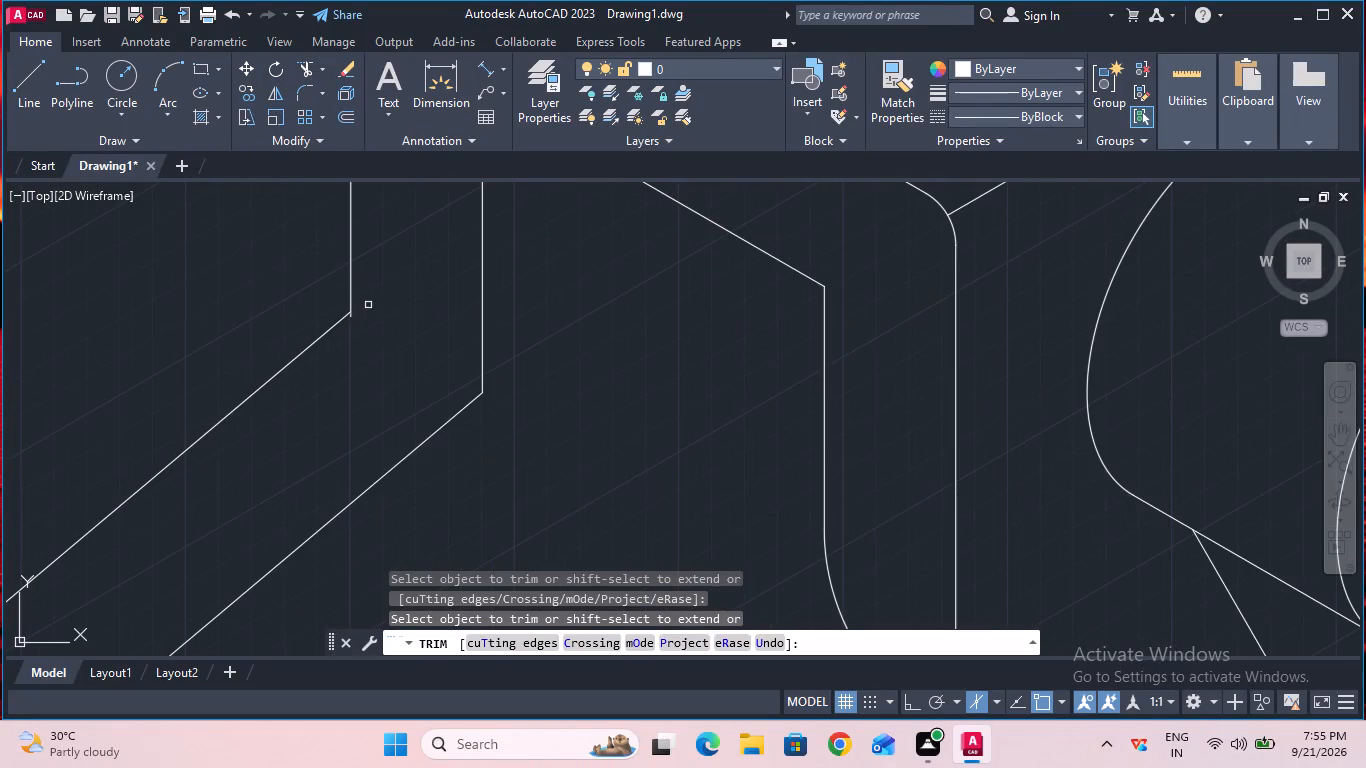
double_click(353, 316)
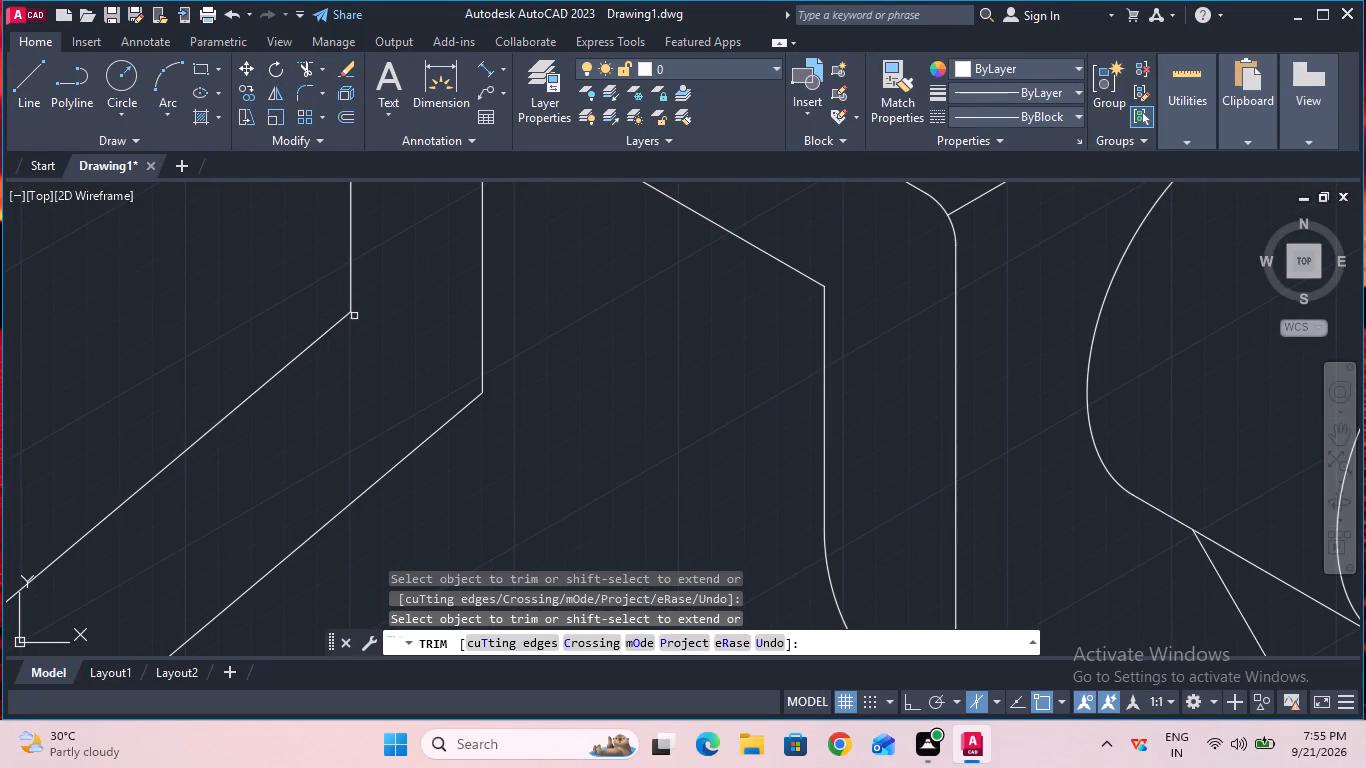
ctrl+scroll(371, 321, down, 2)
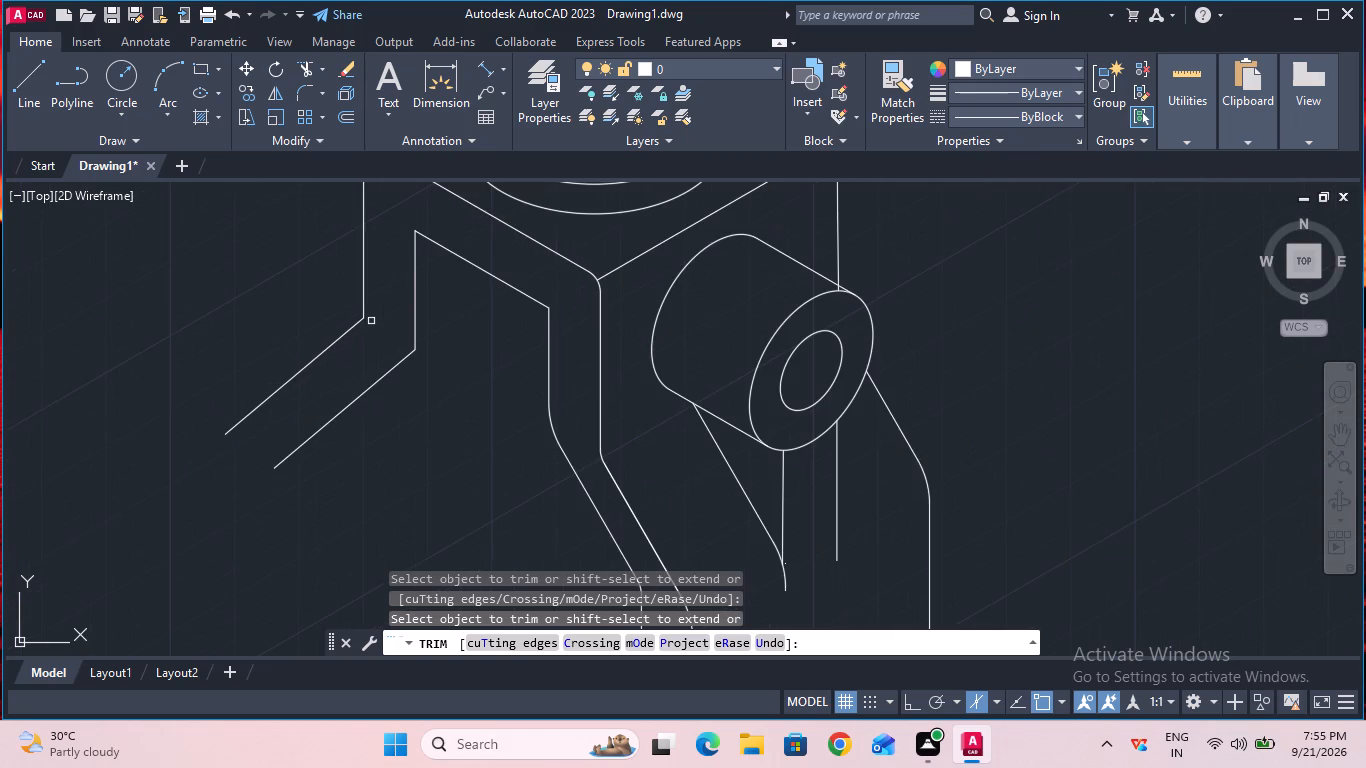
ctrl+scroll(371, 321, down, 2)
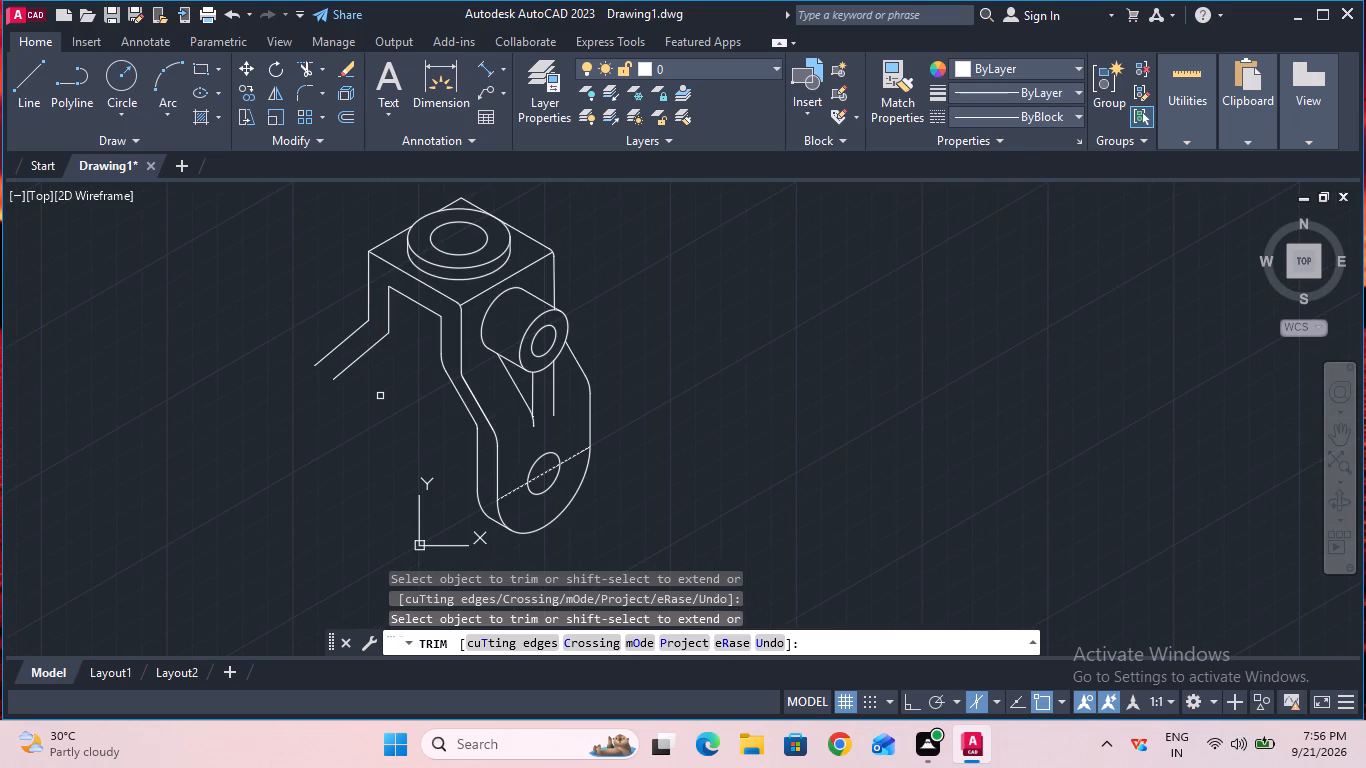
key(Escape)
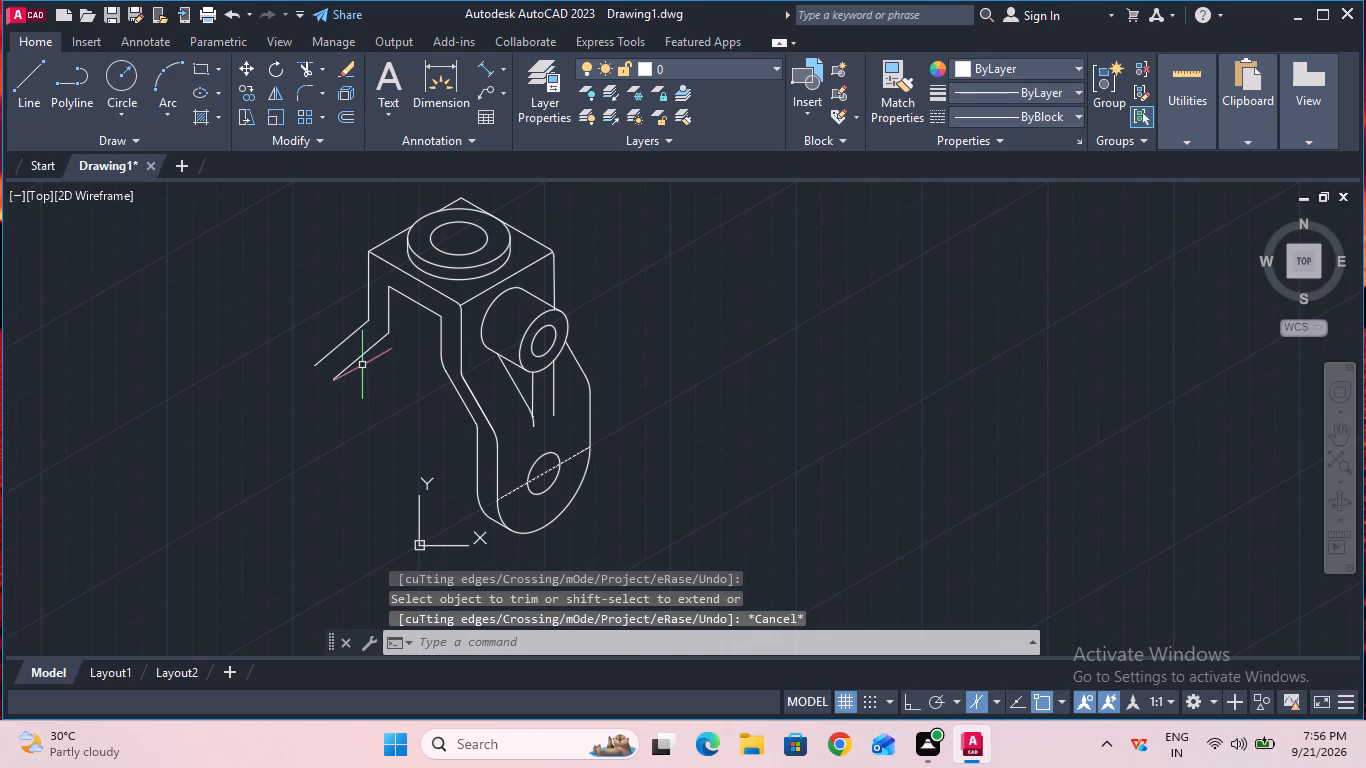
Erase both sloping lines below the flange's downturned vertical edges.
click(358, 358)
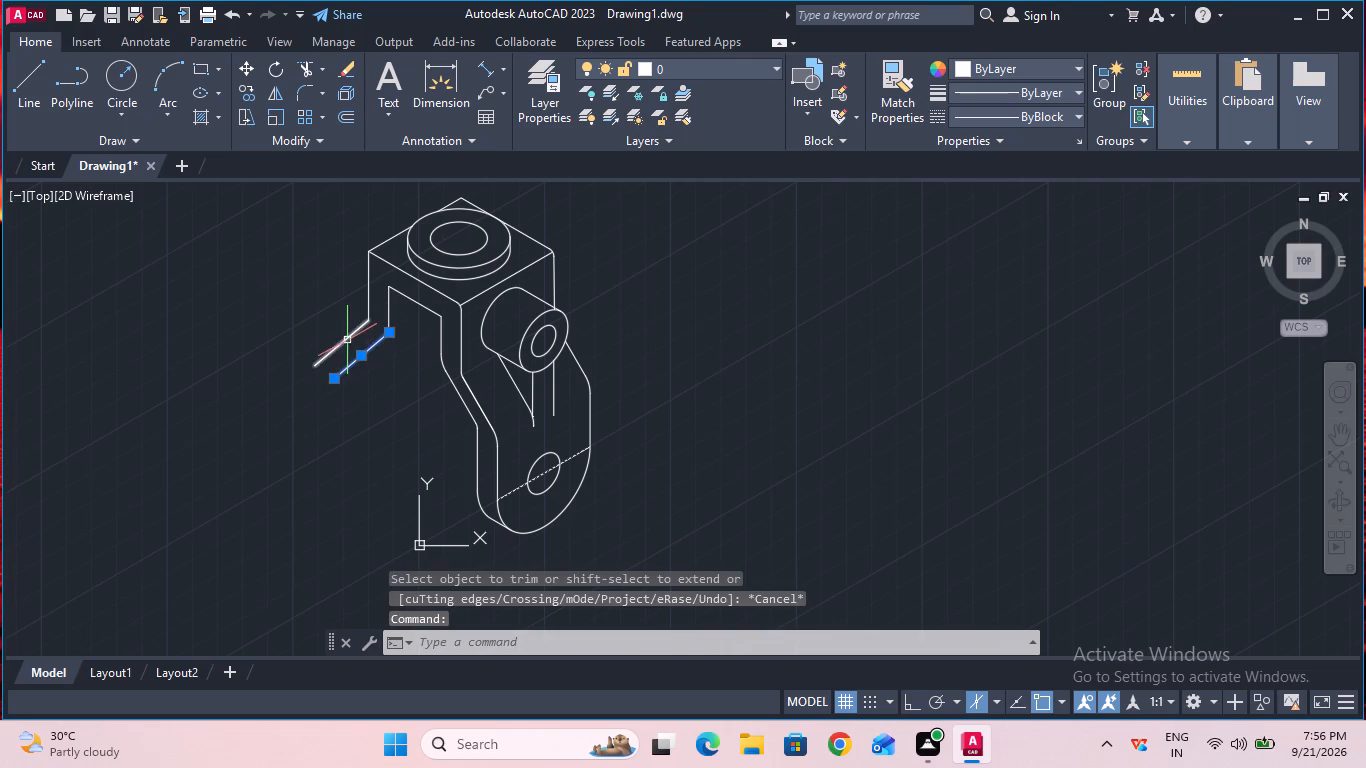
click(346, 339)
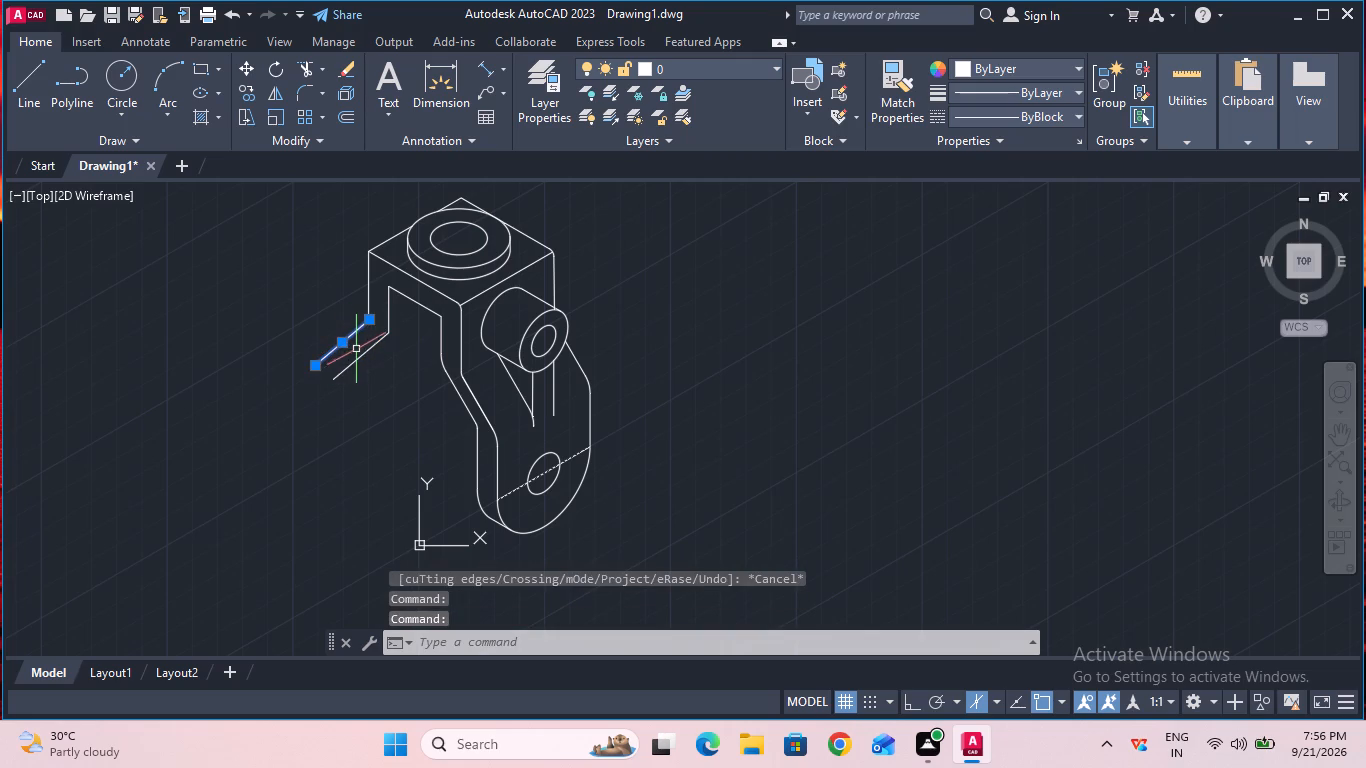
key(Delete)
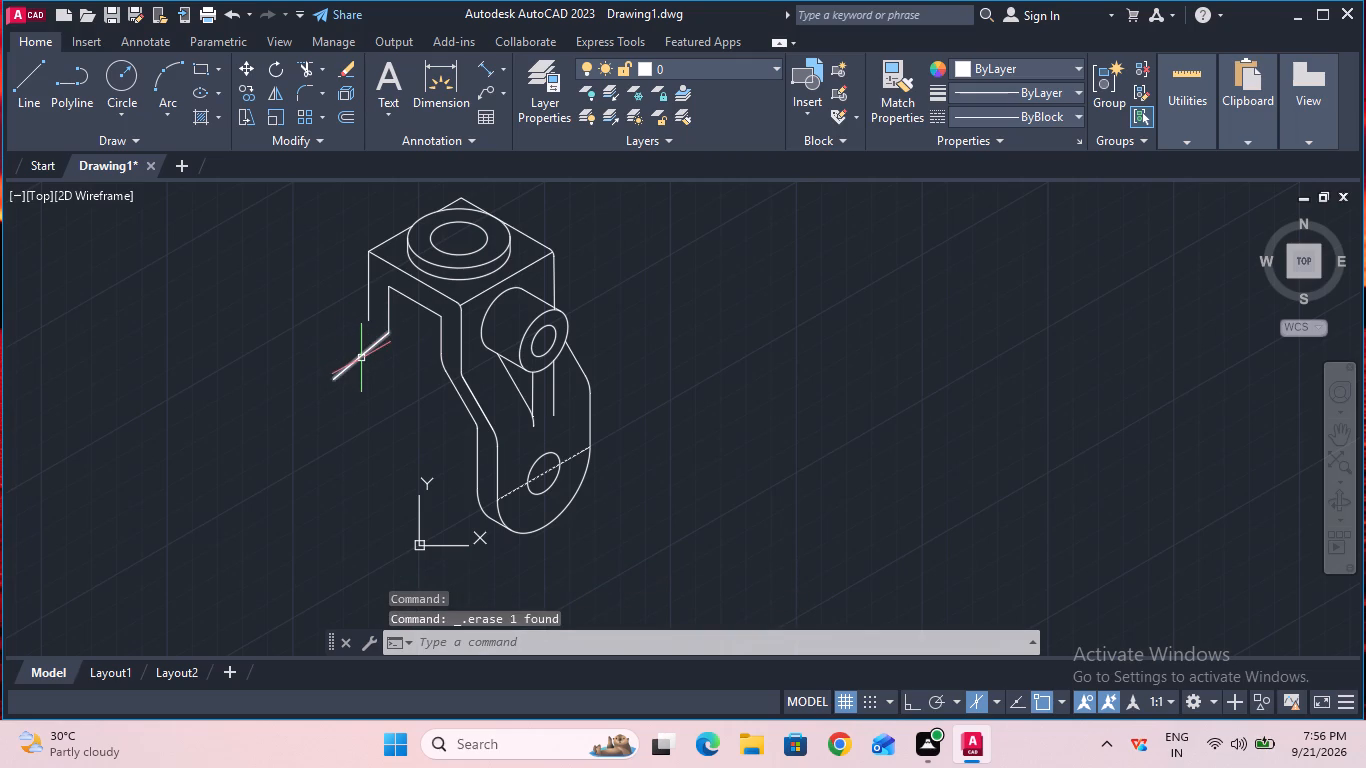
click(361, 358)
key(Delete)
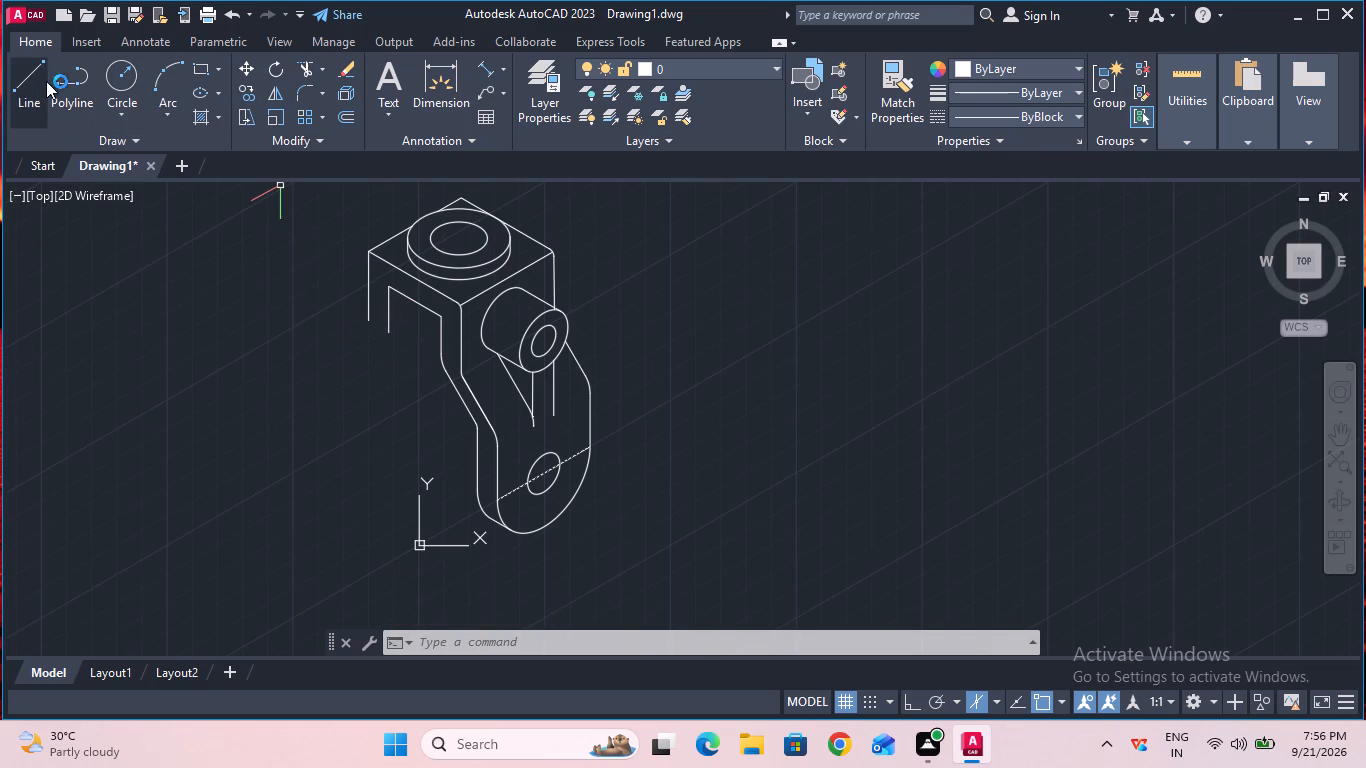
Draw a 75 mm vertical centre line in CENTER linetype, straight down from the midpoint of the flange's lower inner edge.
double_click(970, 116)
double_click(978, 181)
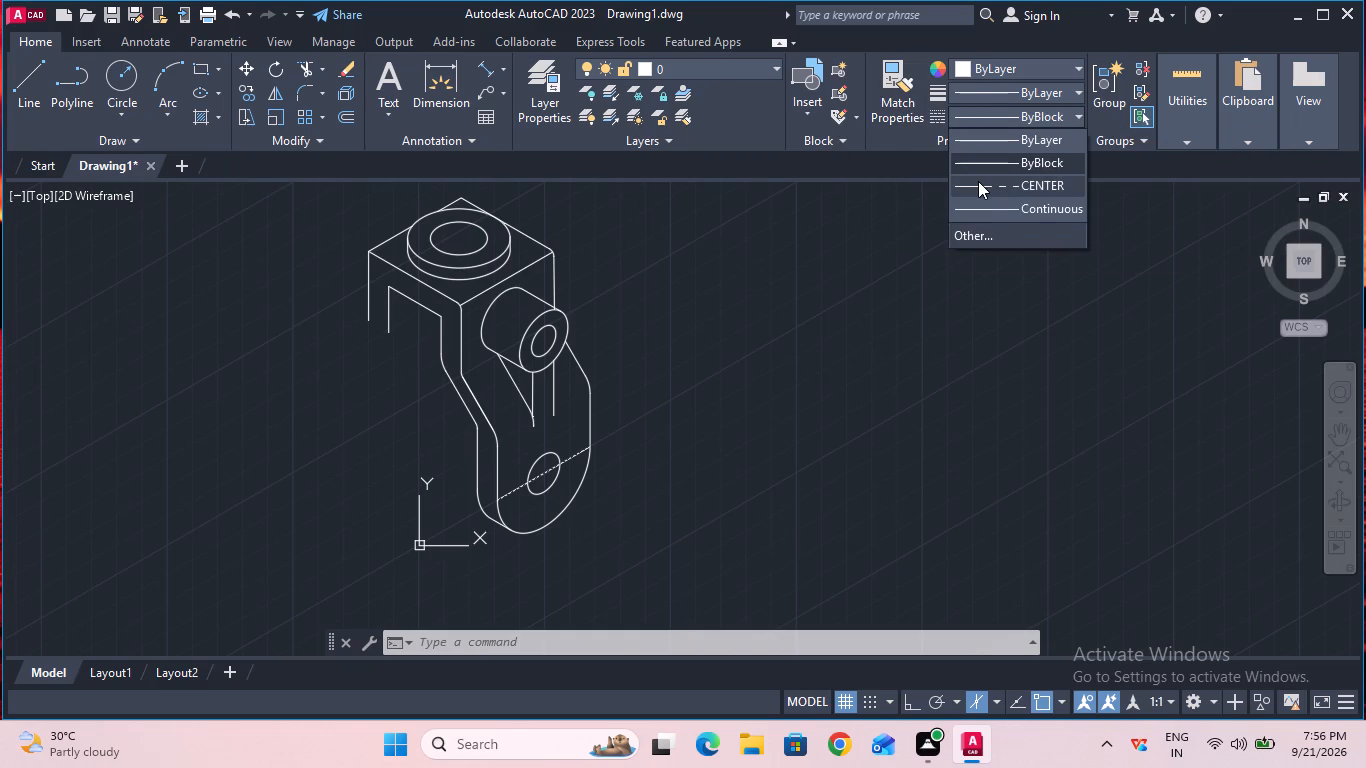
click(22, 96)
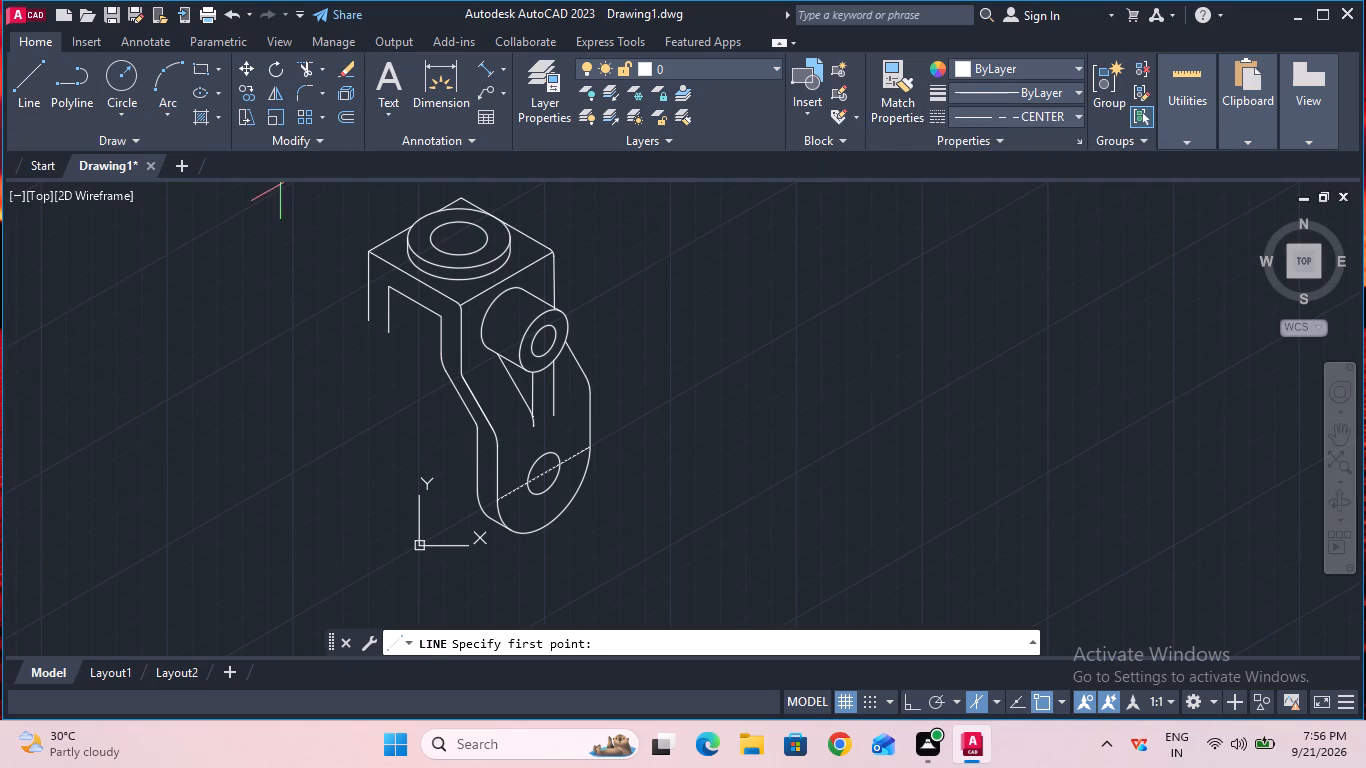
double_click(413, 302)
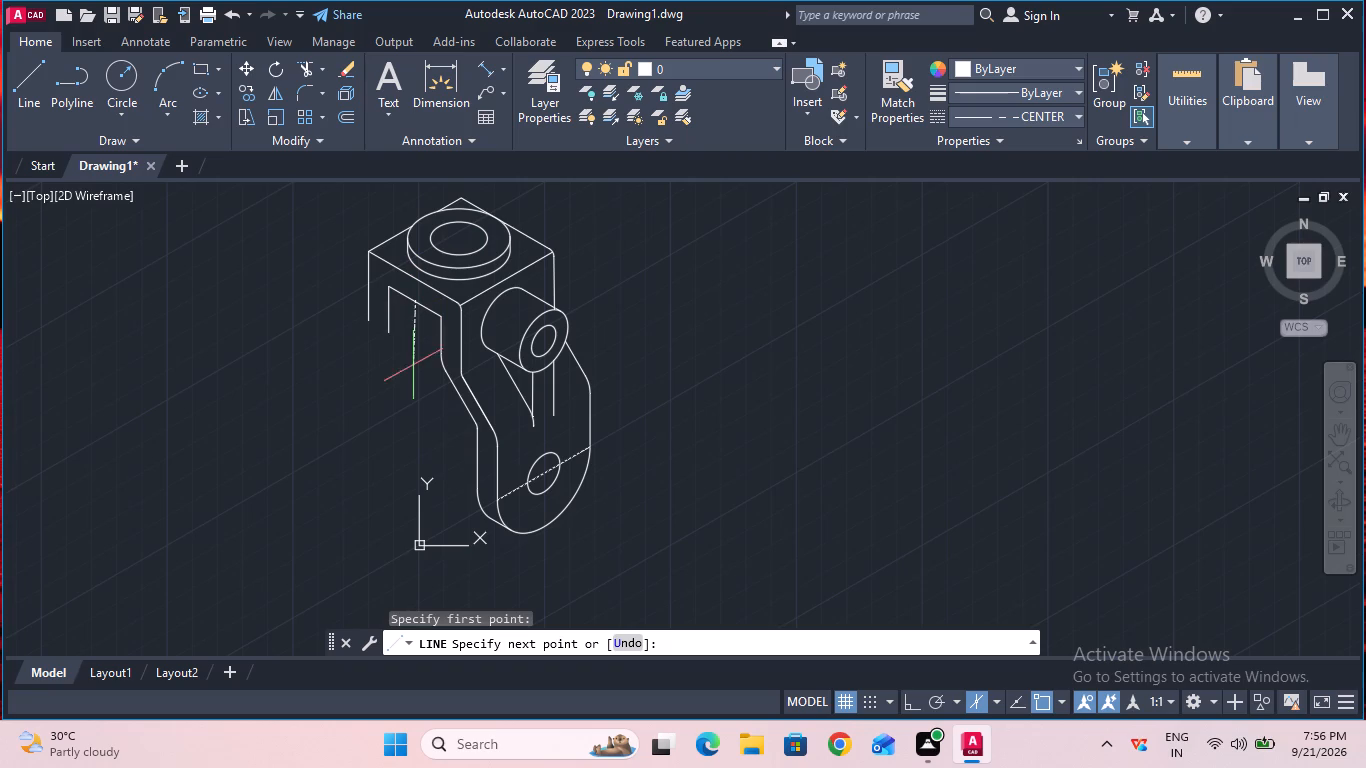
key(F8)
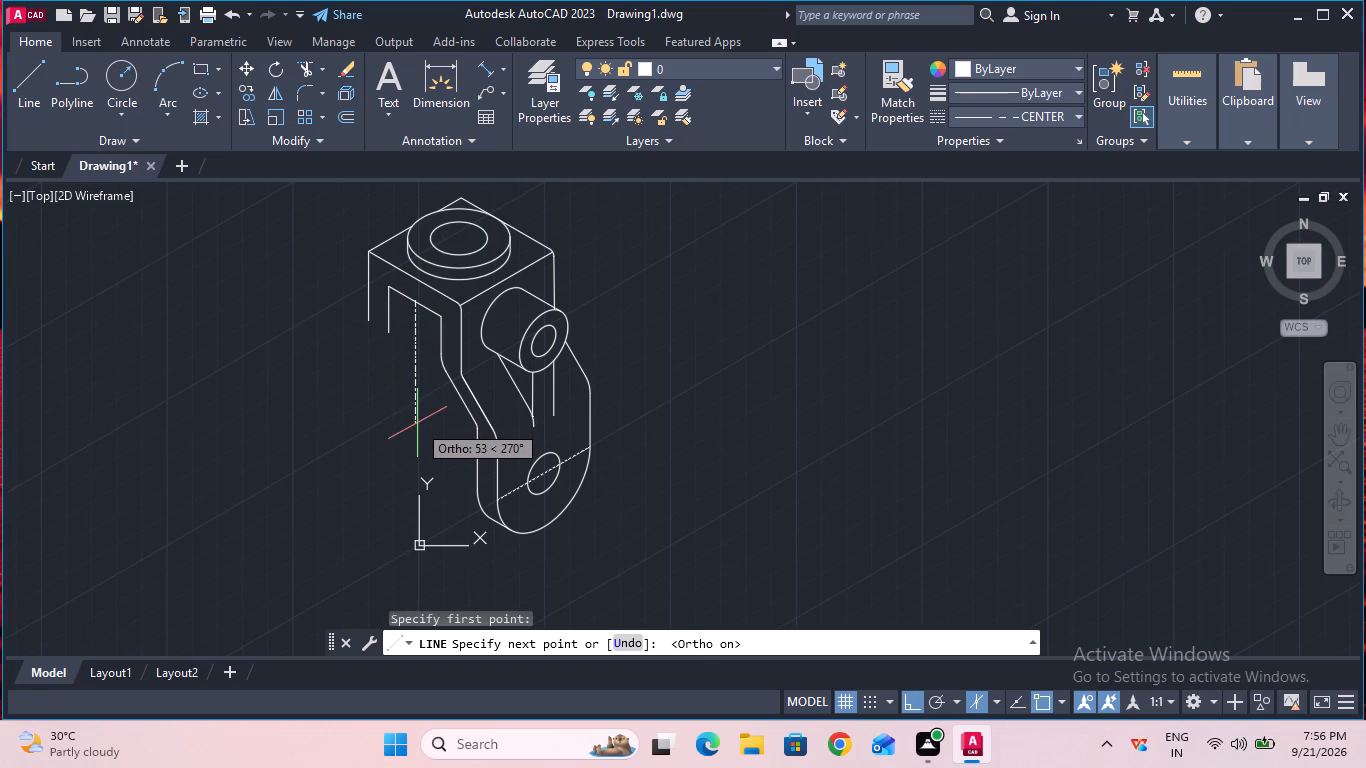
key(7)
key(5)
key(Return)
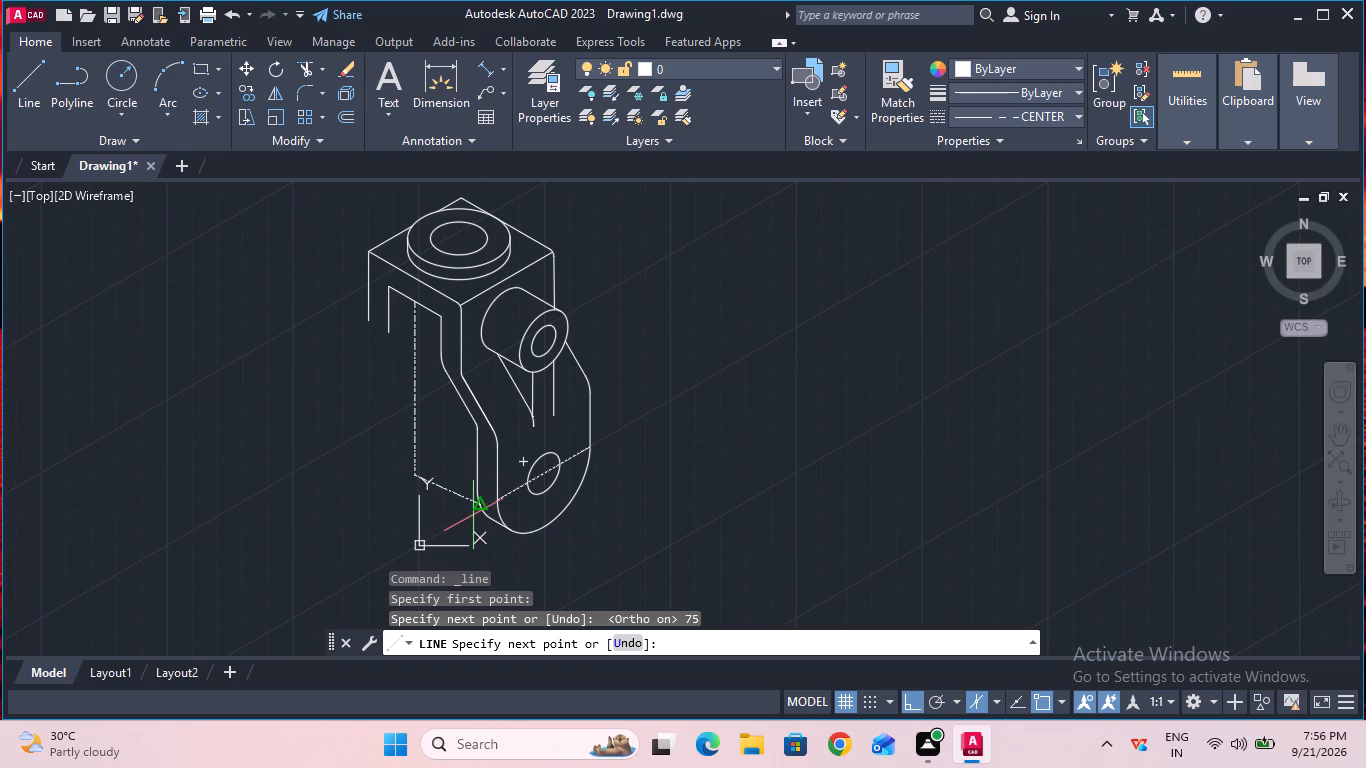
key(Escape)
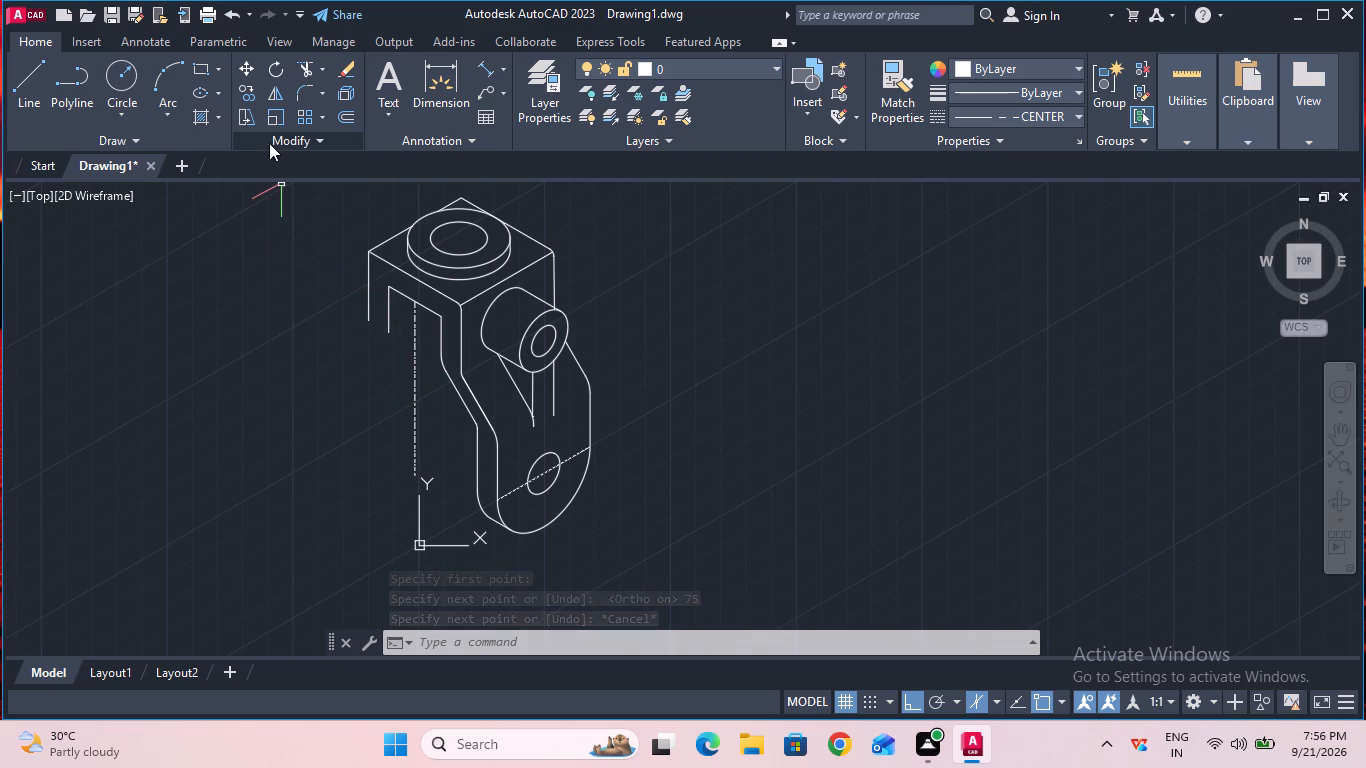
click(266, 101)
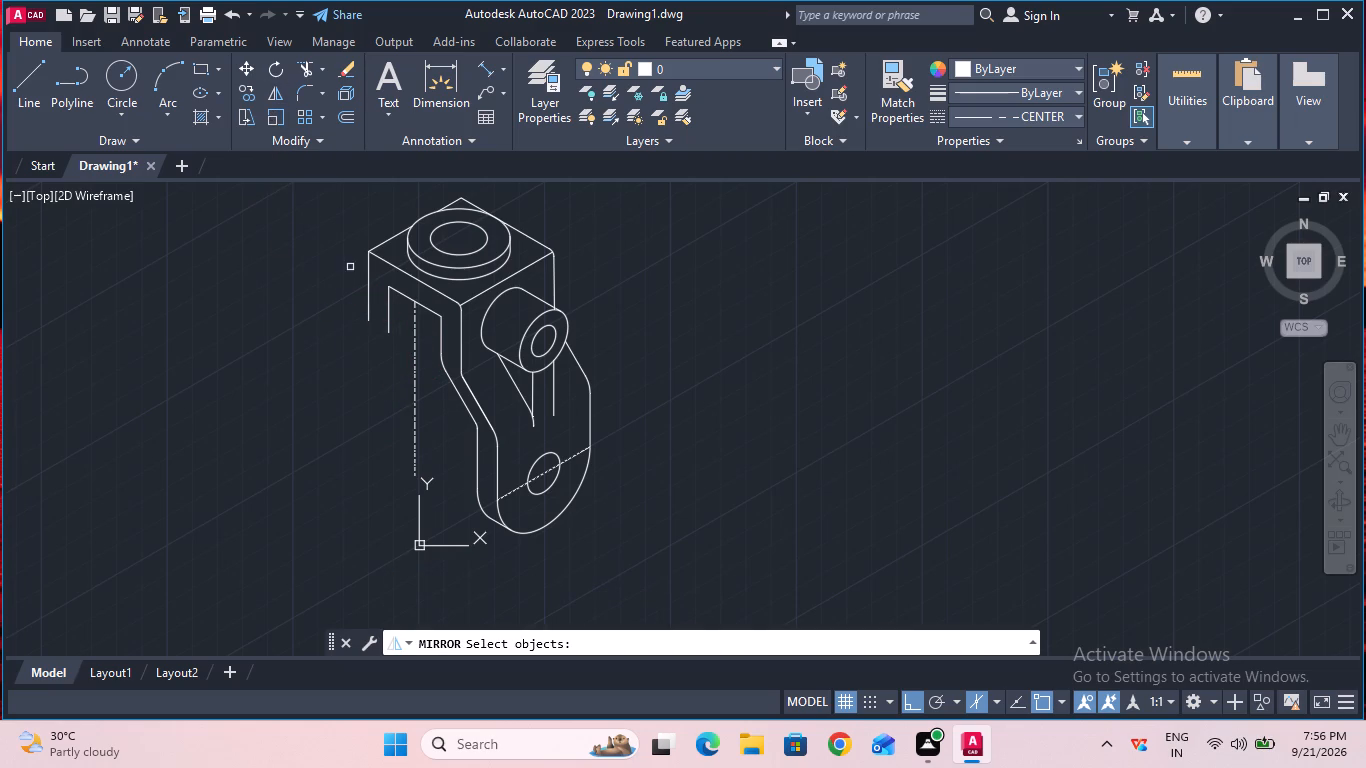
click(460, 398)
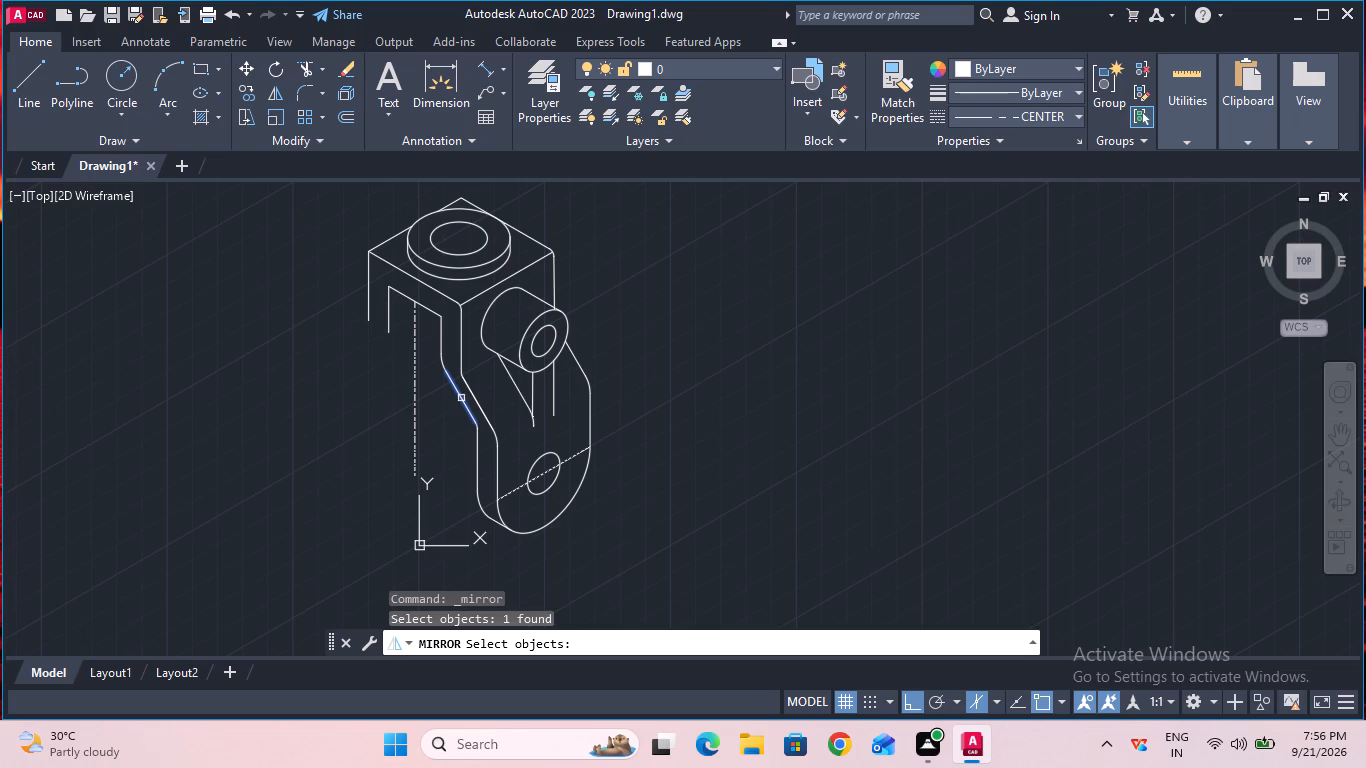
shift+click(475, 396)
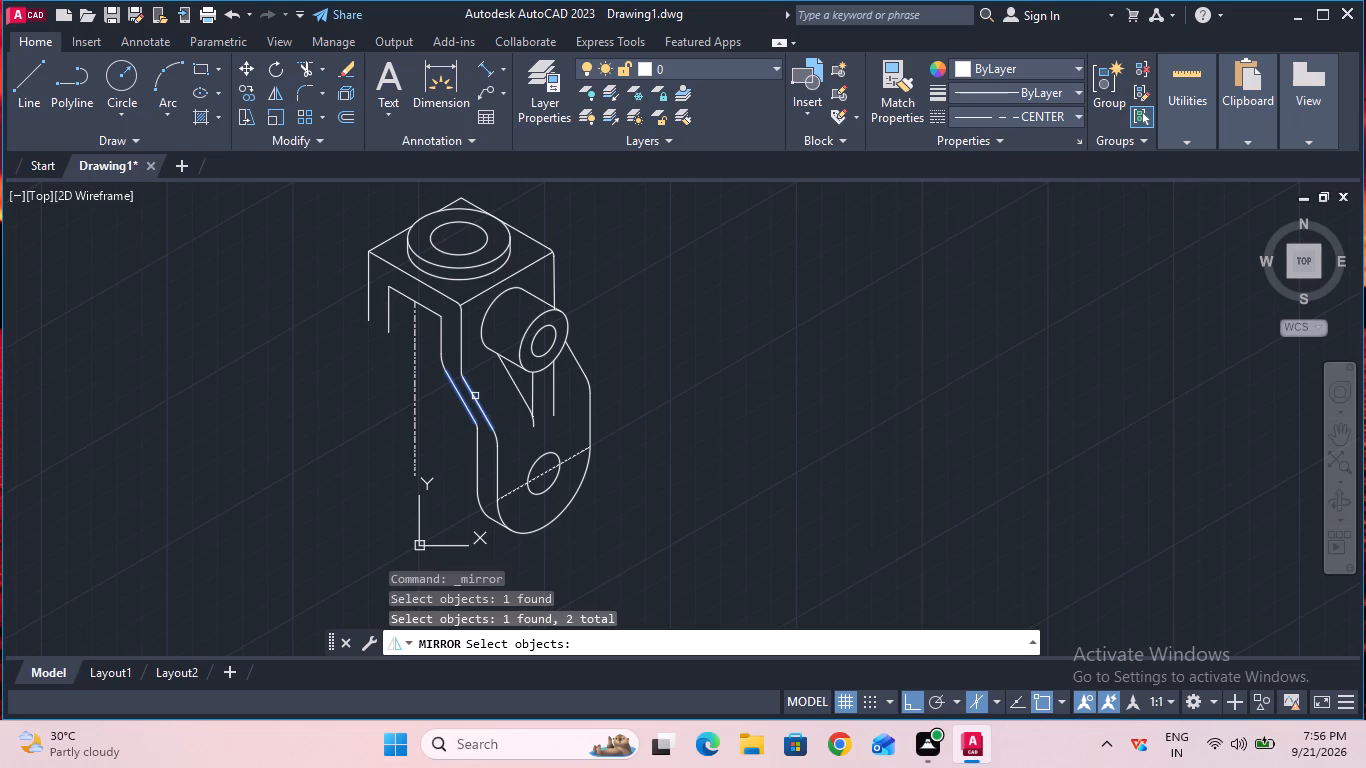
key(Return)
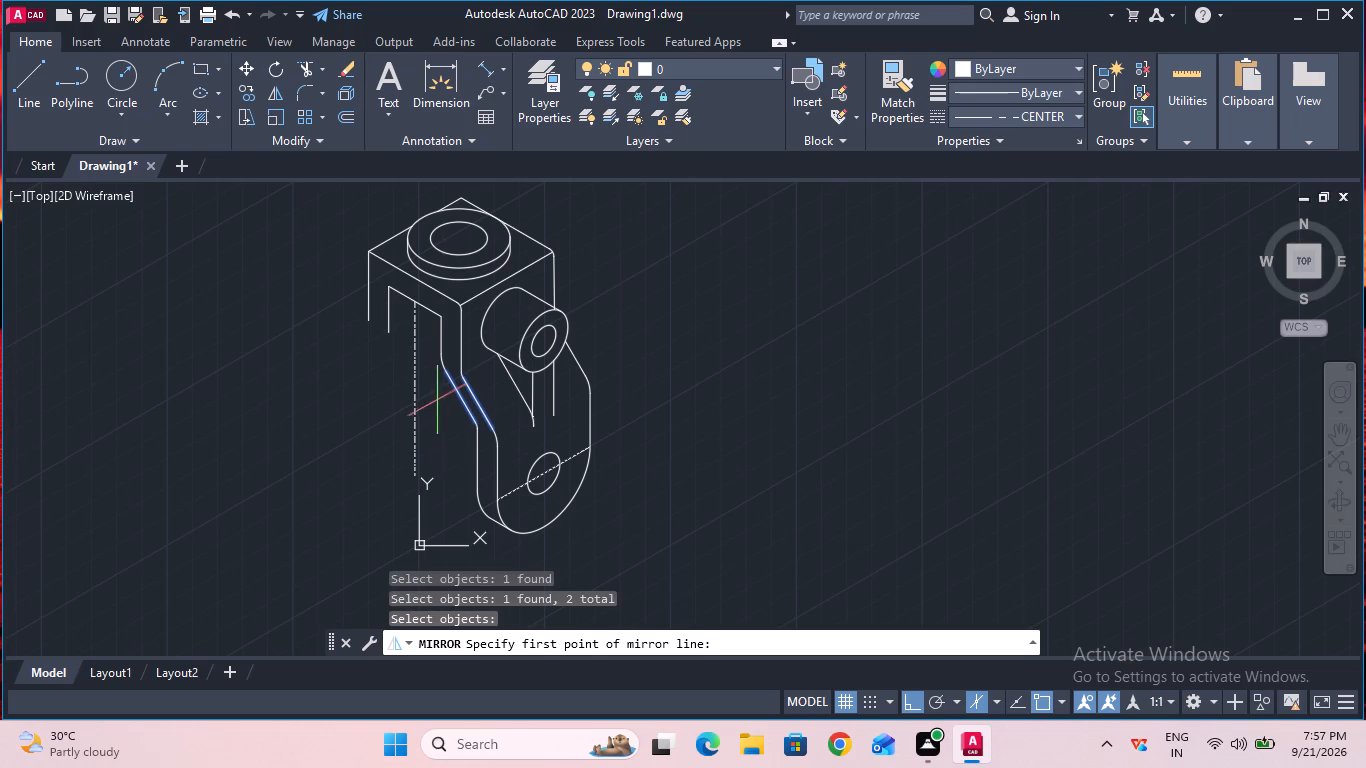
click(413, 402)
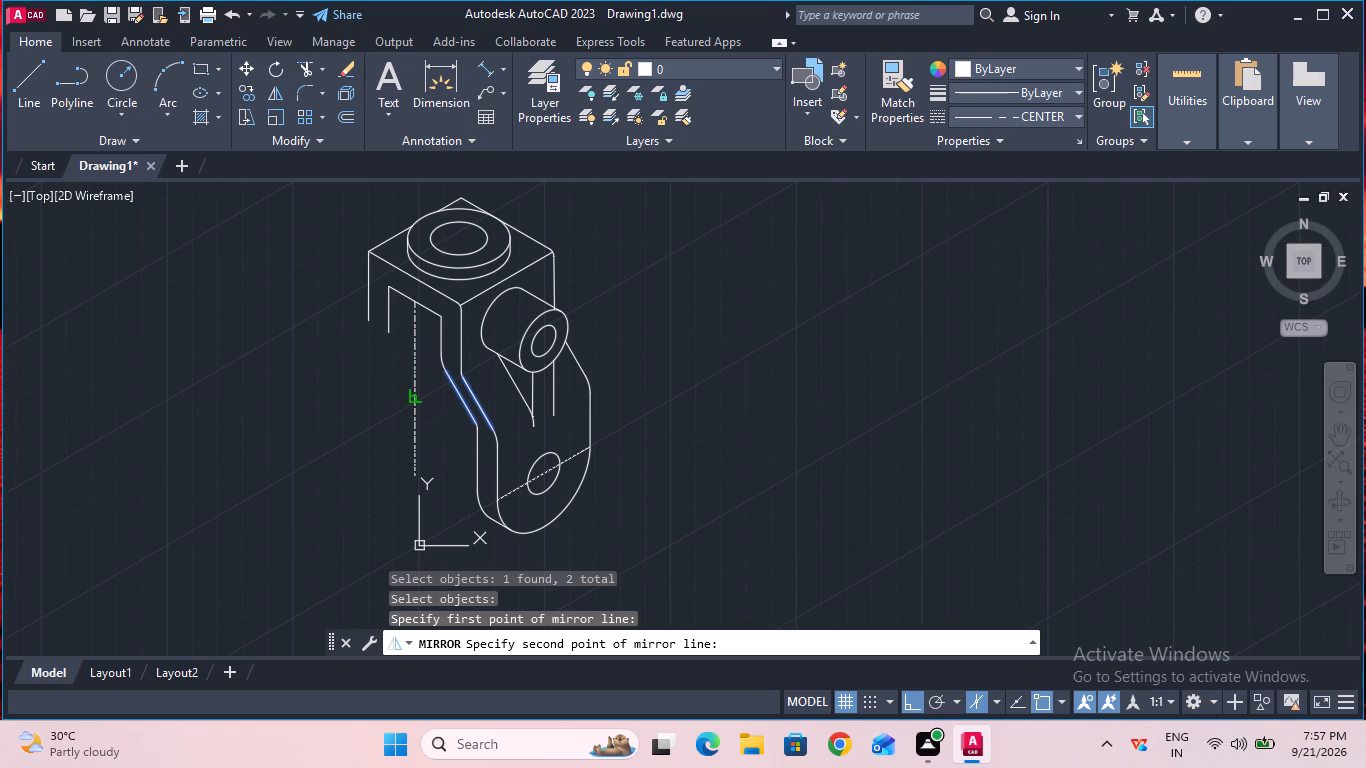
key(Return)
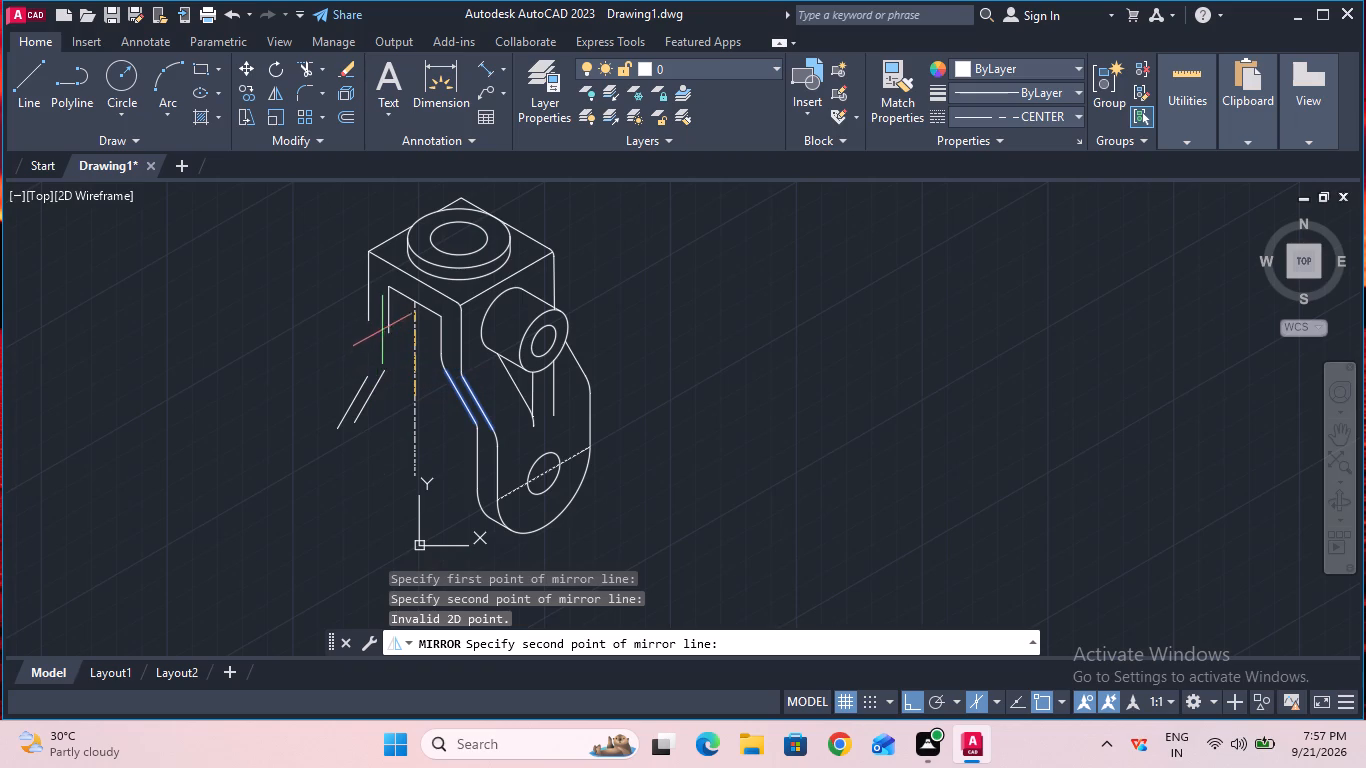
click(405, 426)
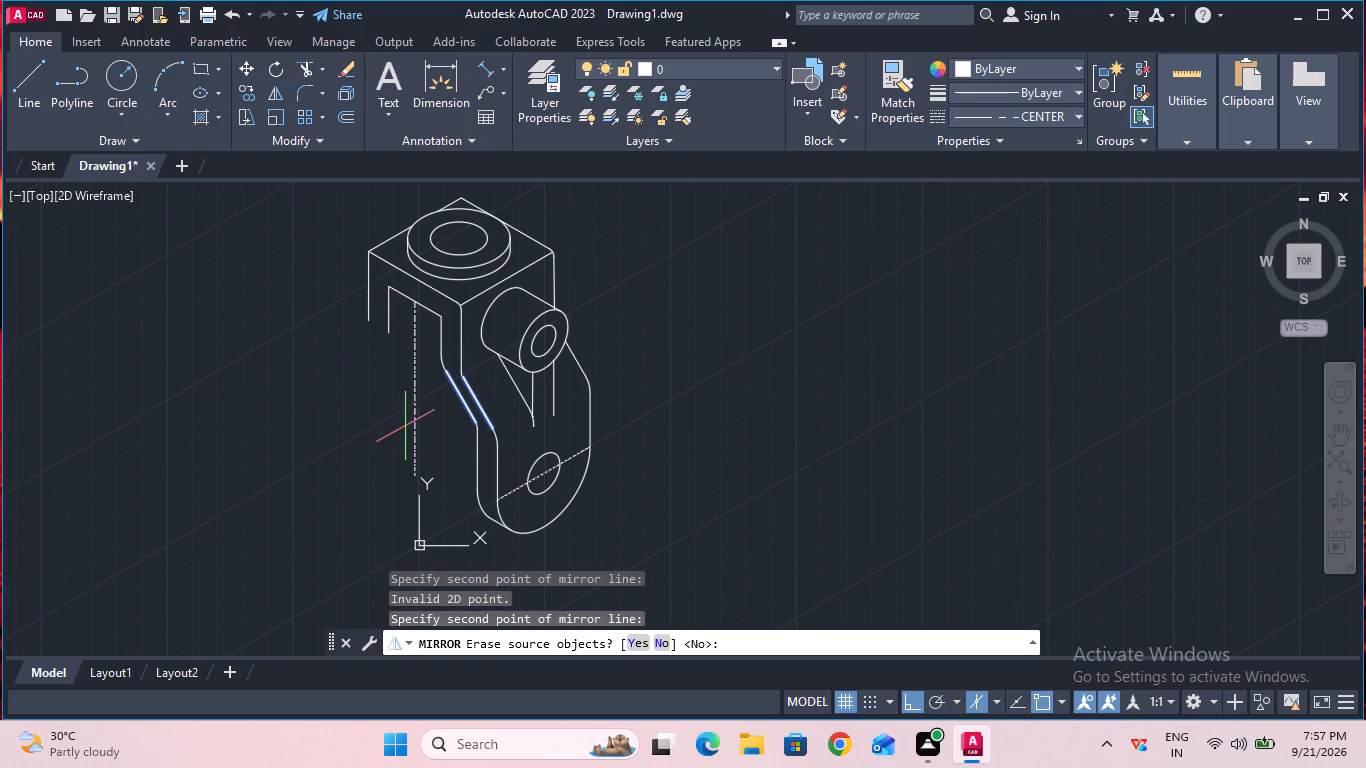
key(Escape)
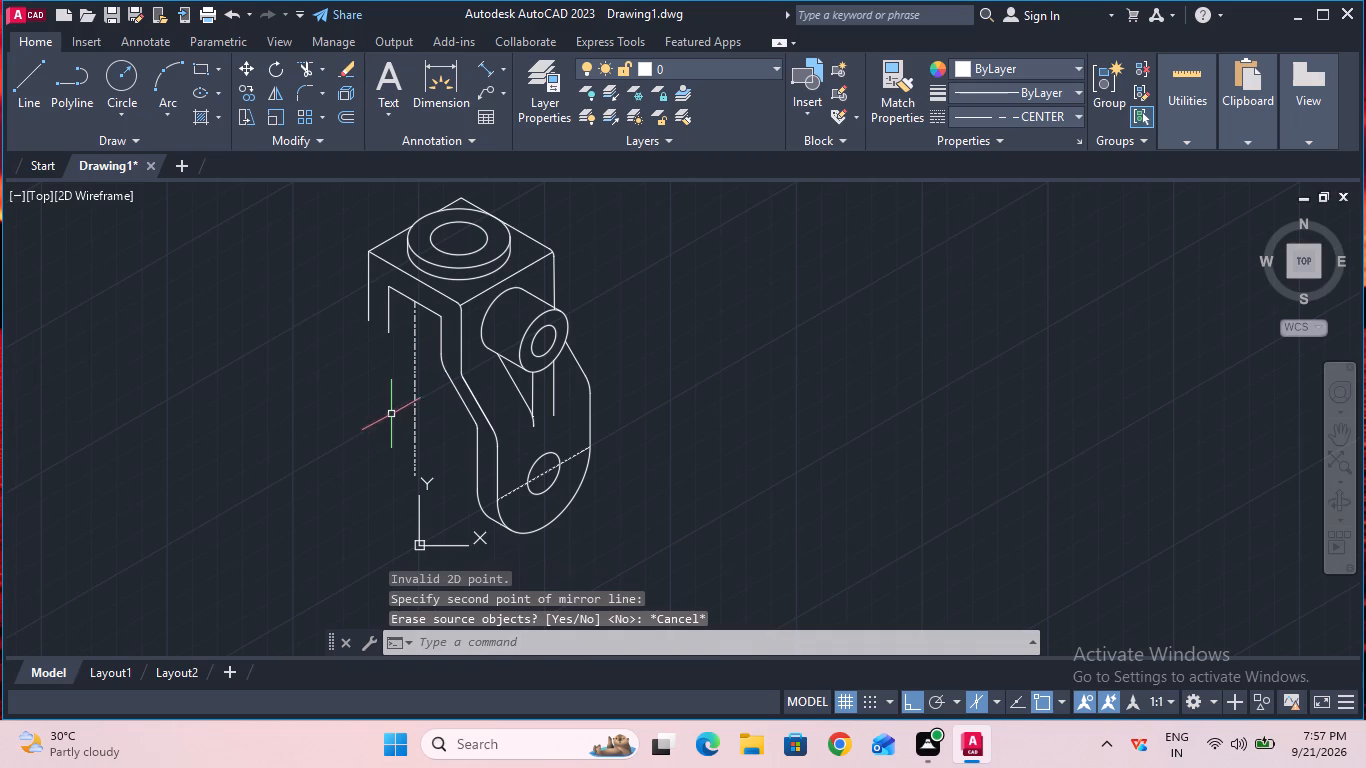
Mirror the two parallel slanted web lines about the vertical centre line, keeping the source lines.
click(278, 103)
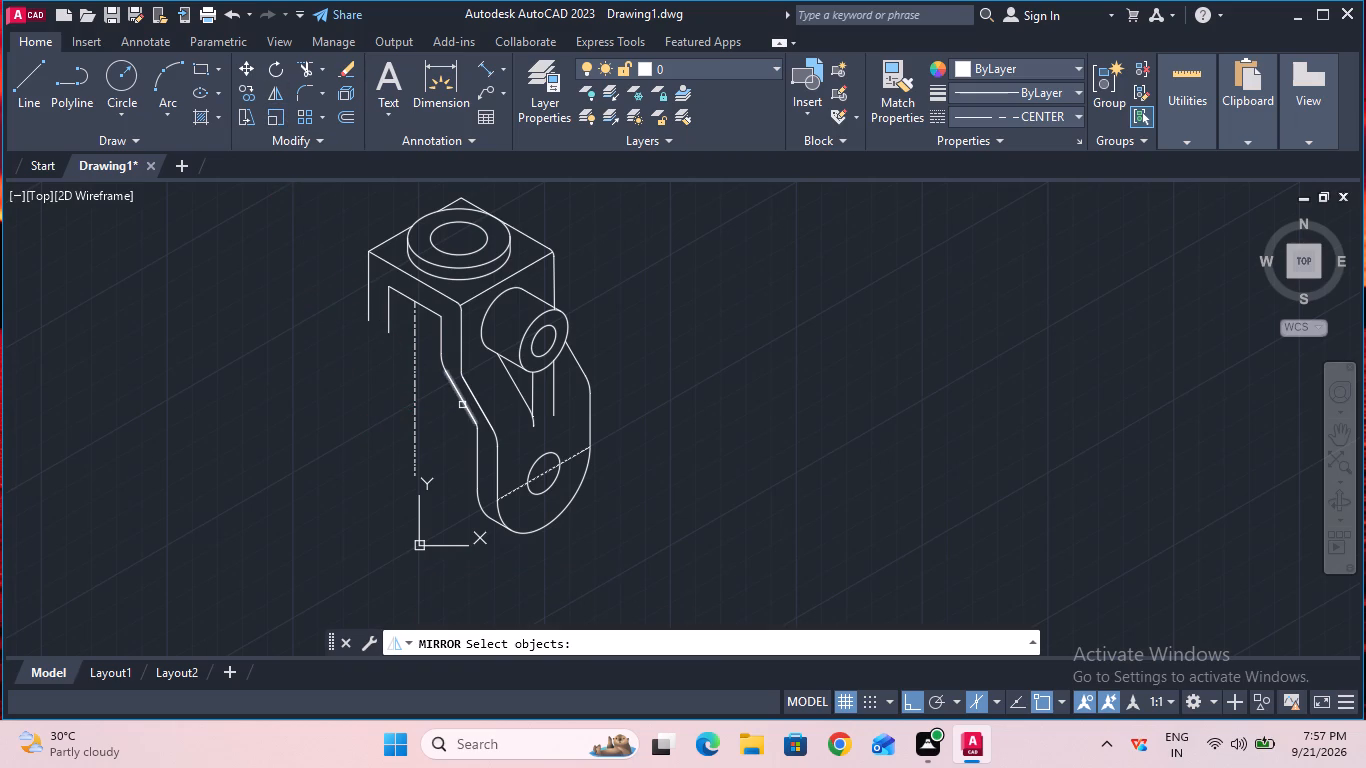
click(462, 404)
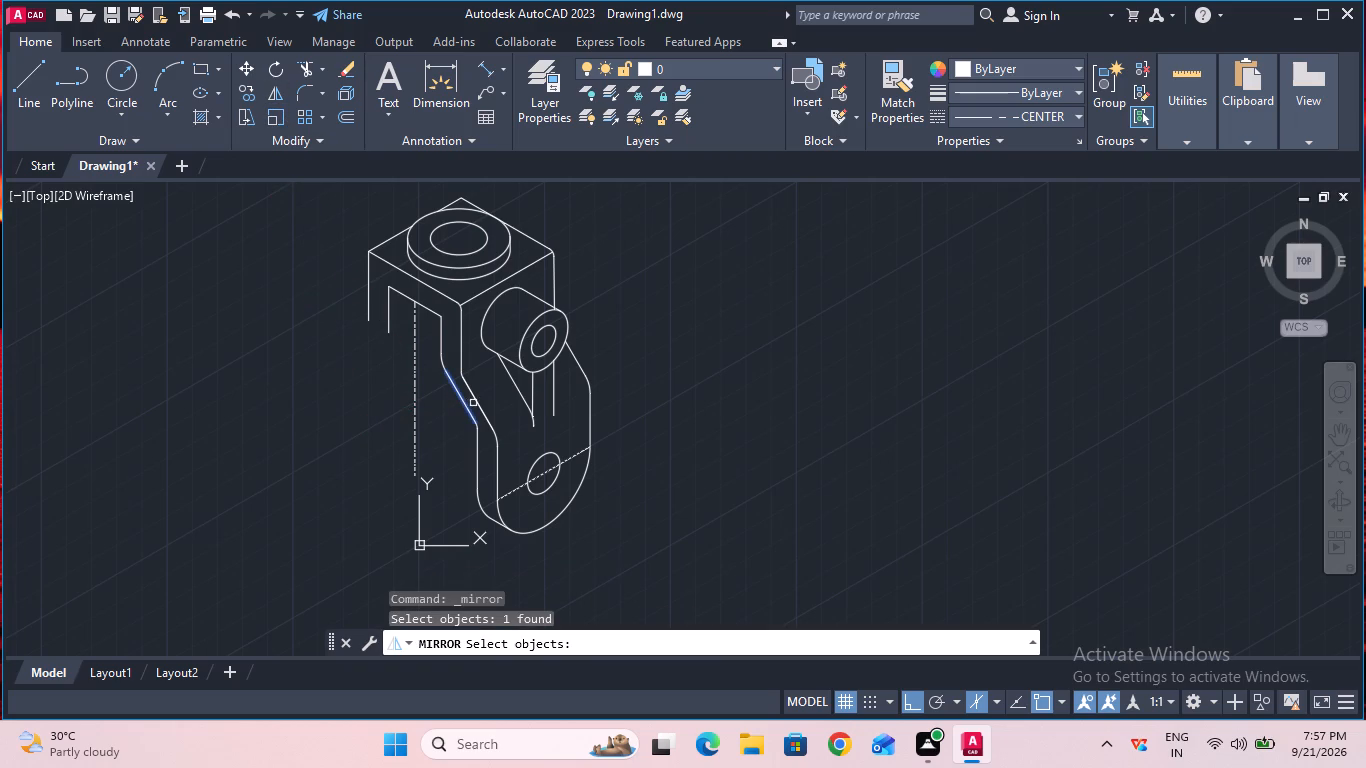
shift+click(477, 403)
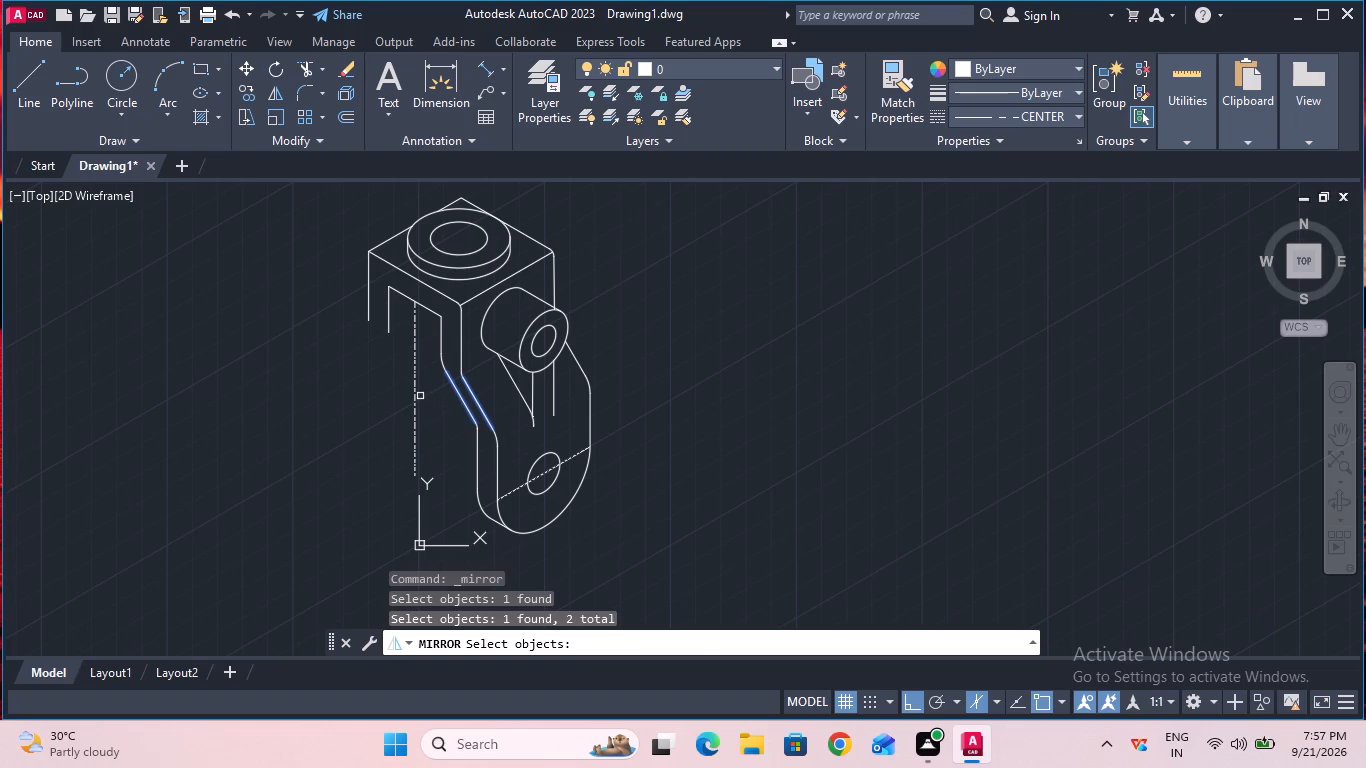
key(Return)
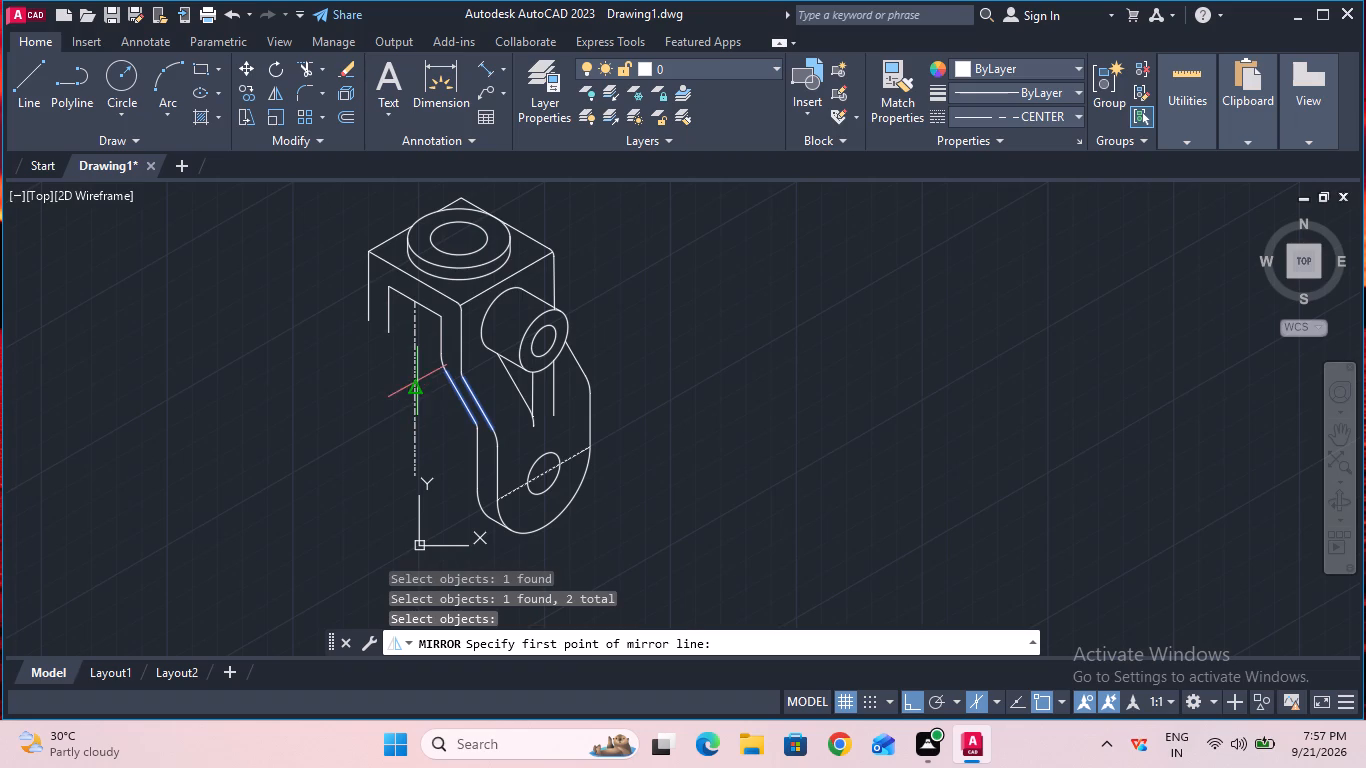
click(413, 390)
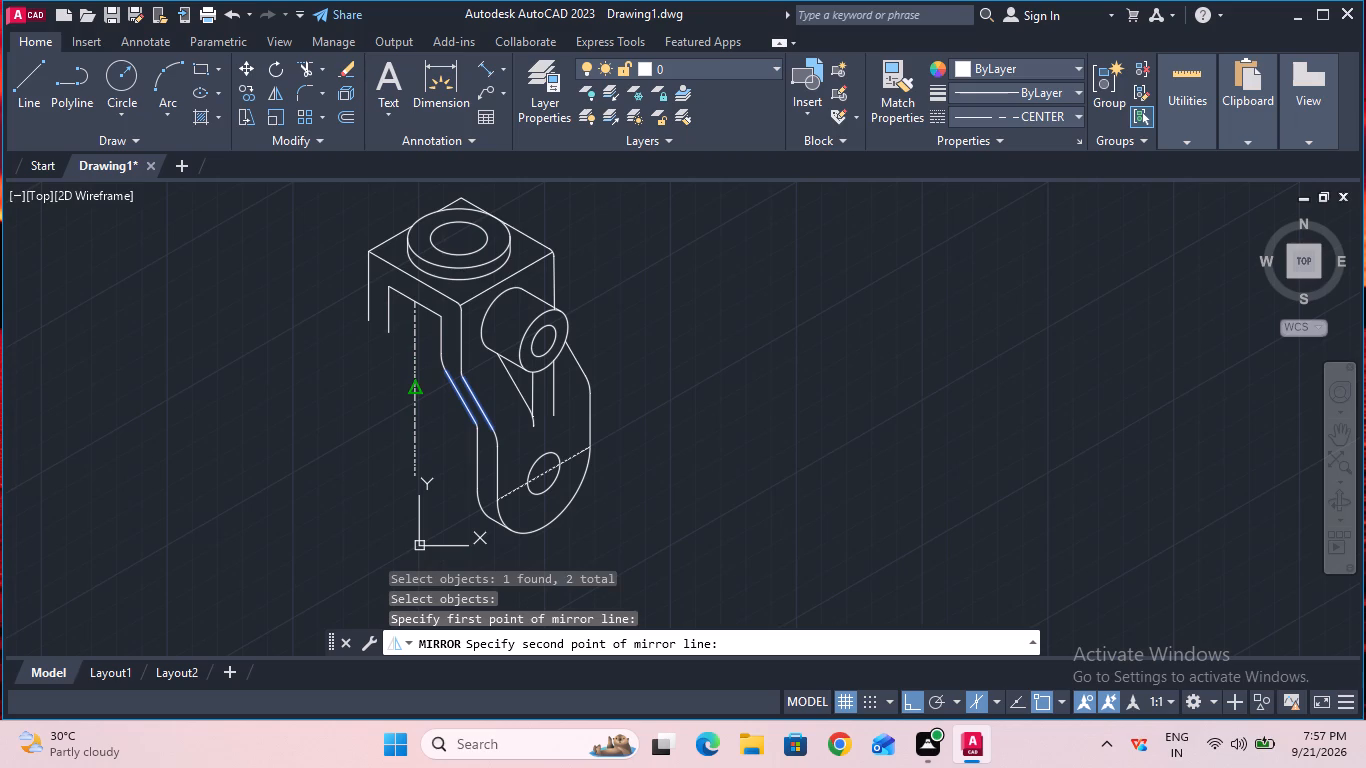
click(413, 305)
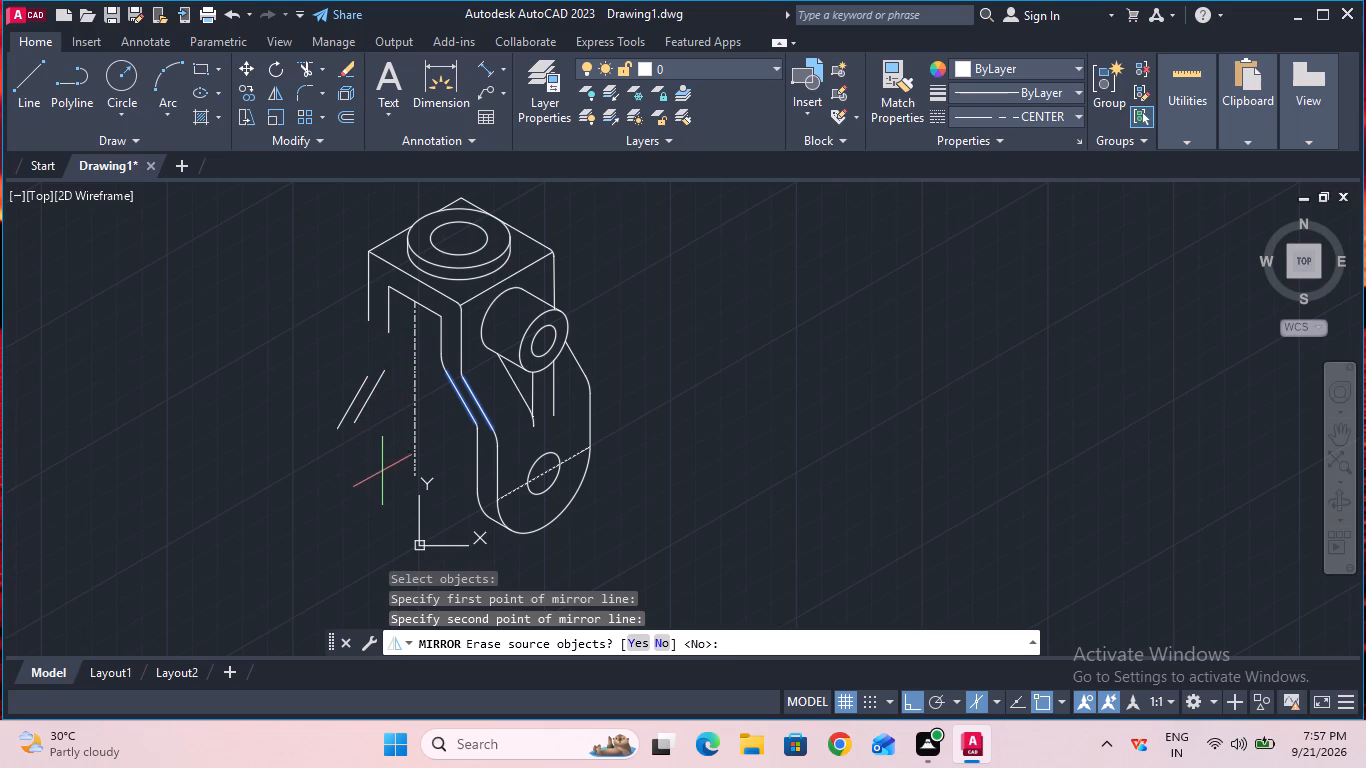
click(318, 442)
key(Return)
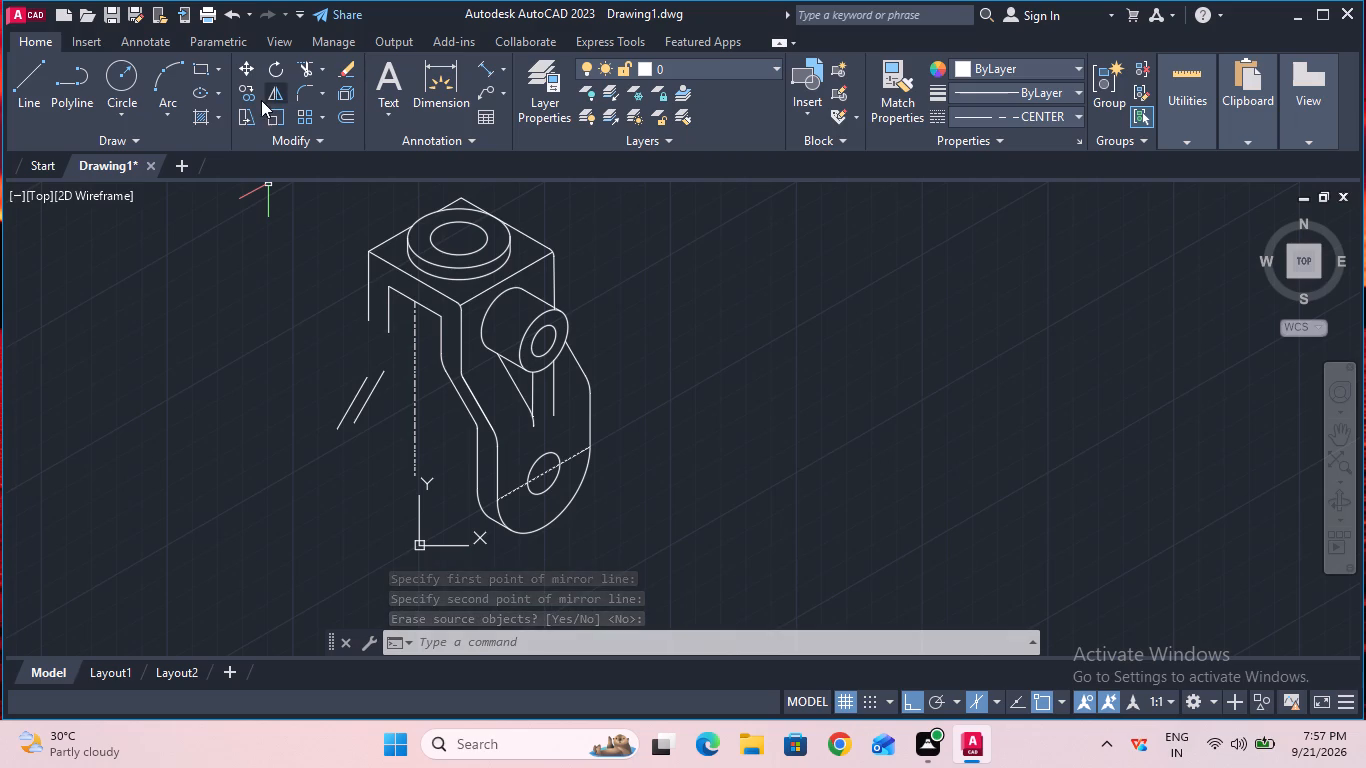
Move the inner mirrored sloping line so its upper end meets the lower end of the flange's inner vertical edge.
click(253, 73)
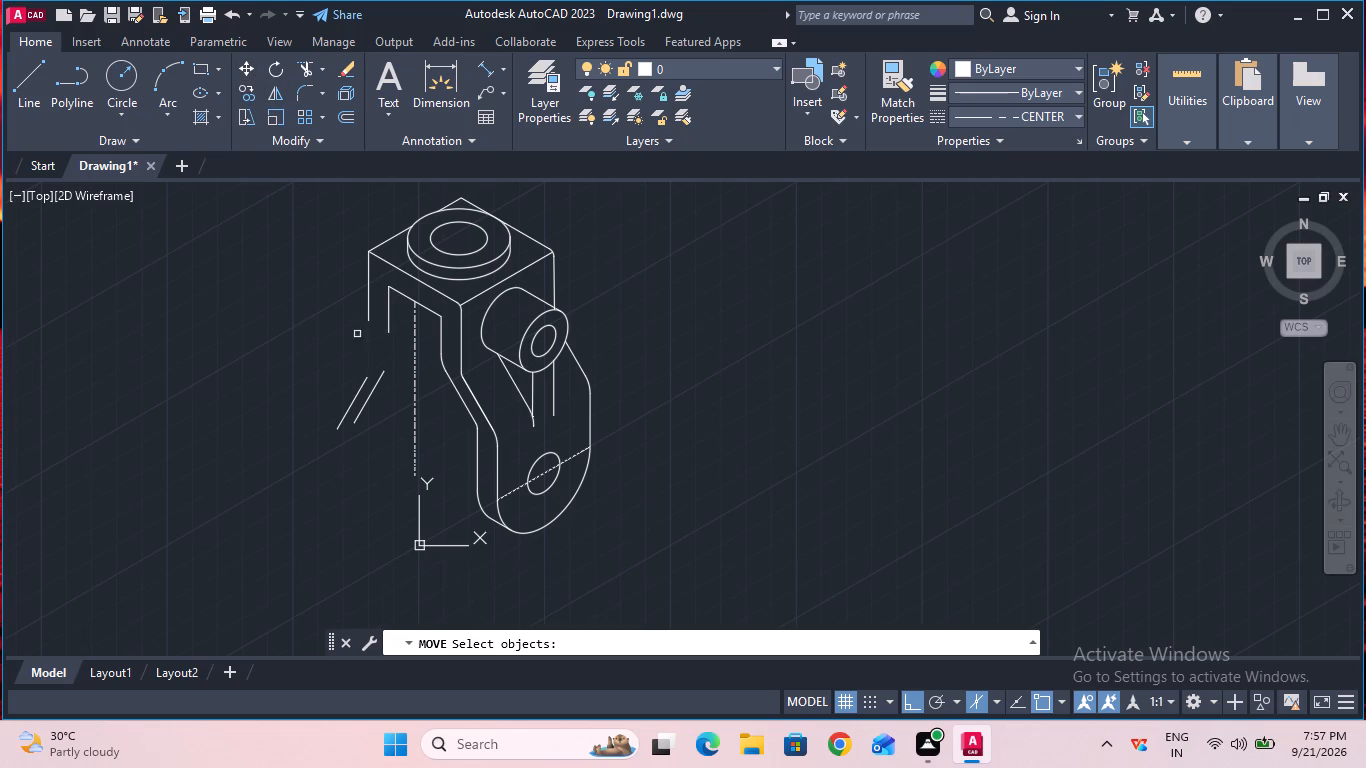
click(375, 390)
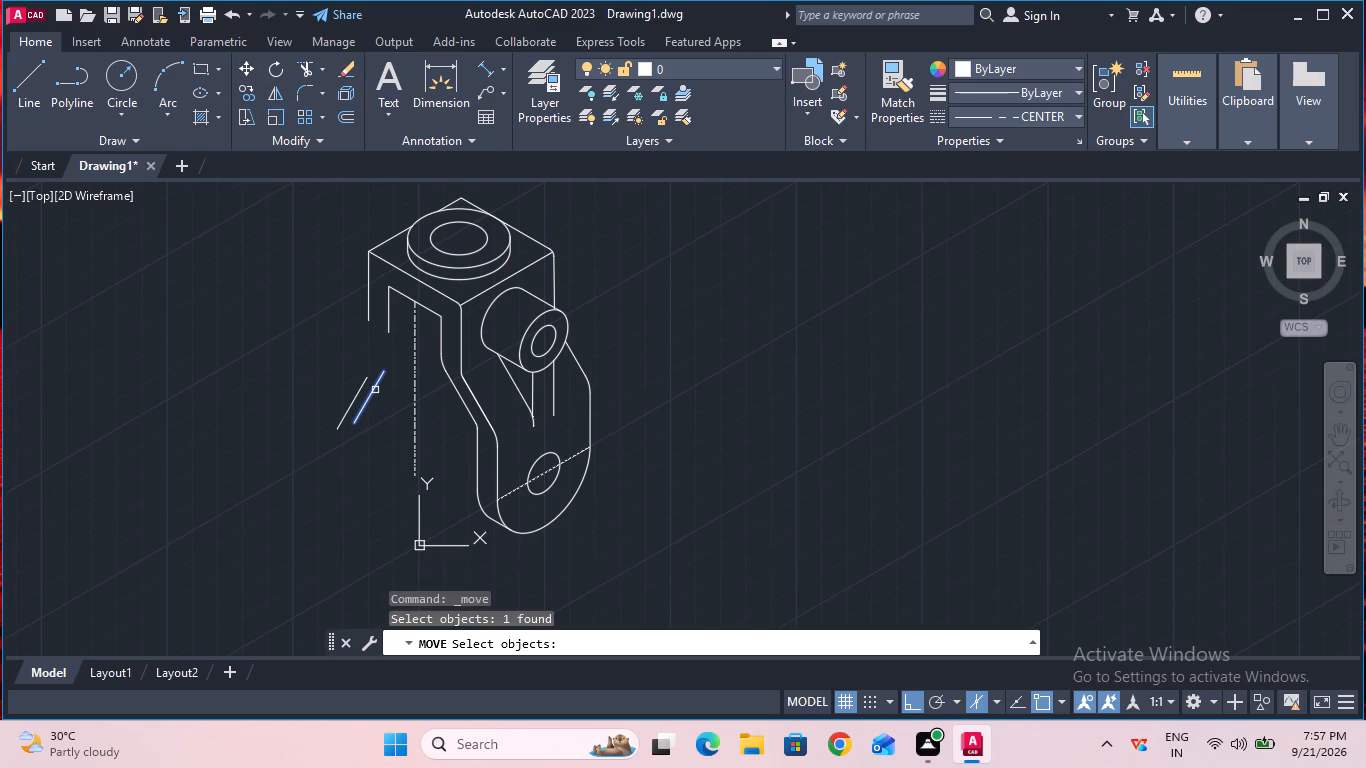
key(Return)
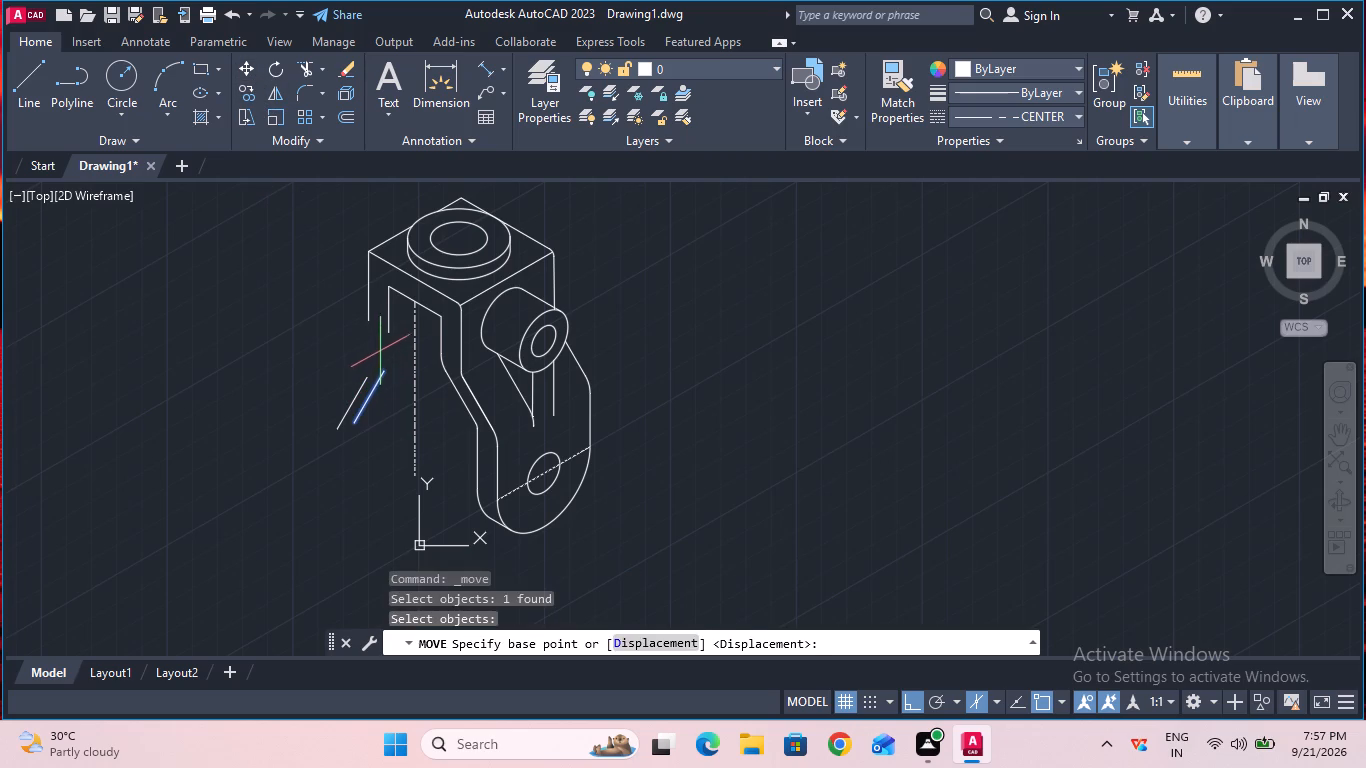
click(384, 376)
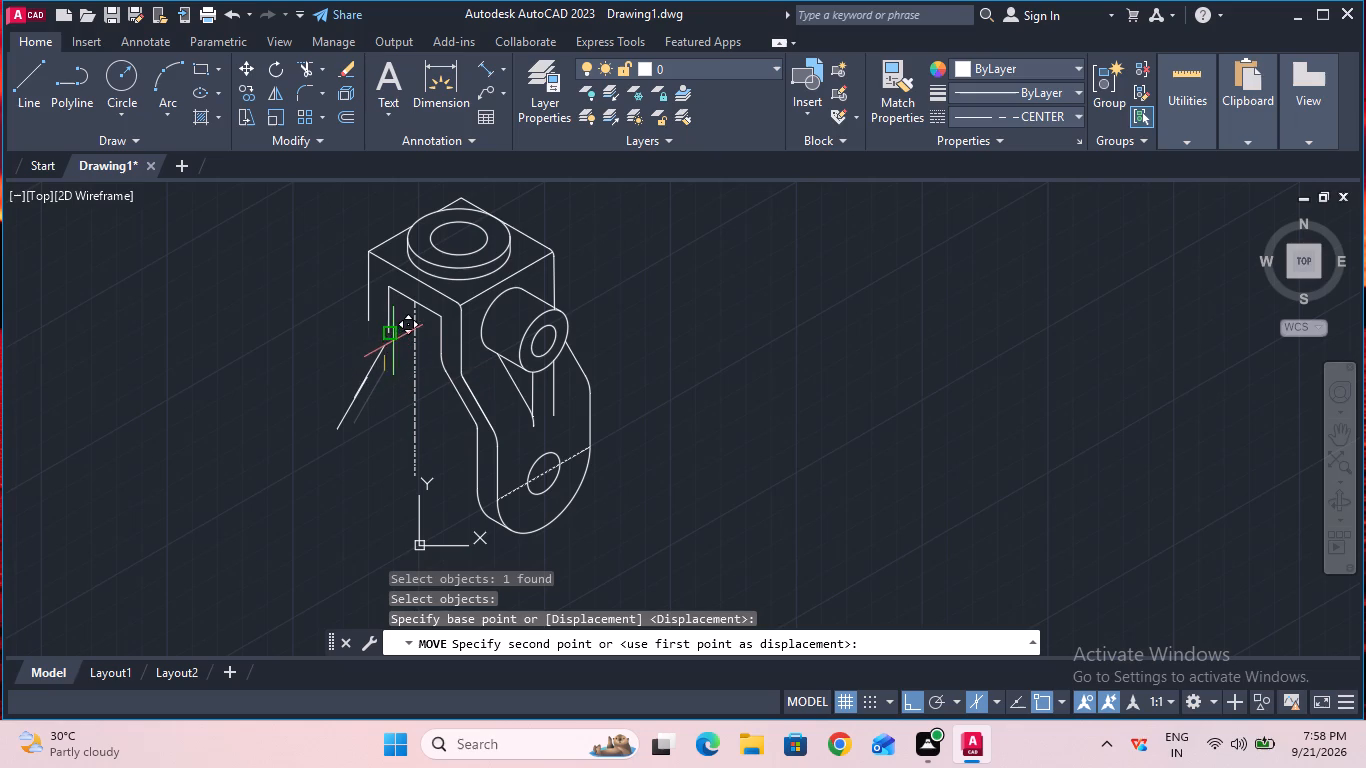
click(389, 335)
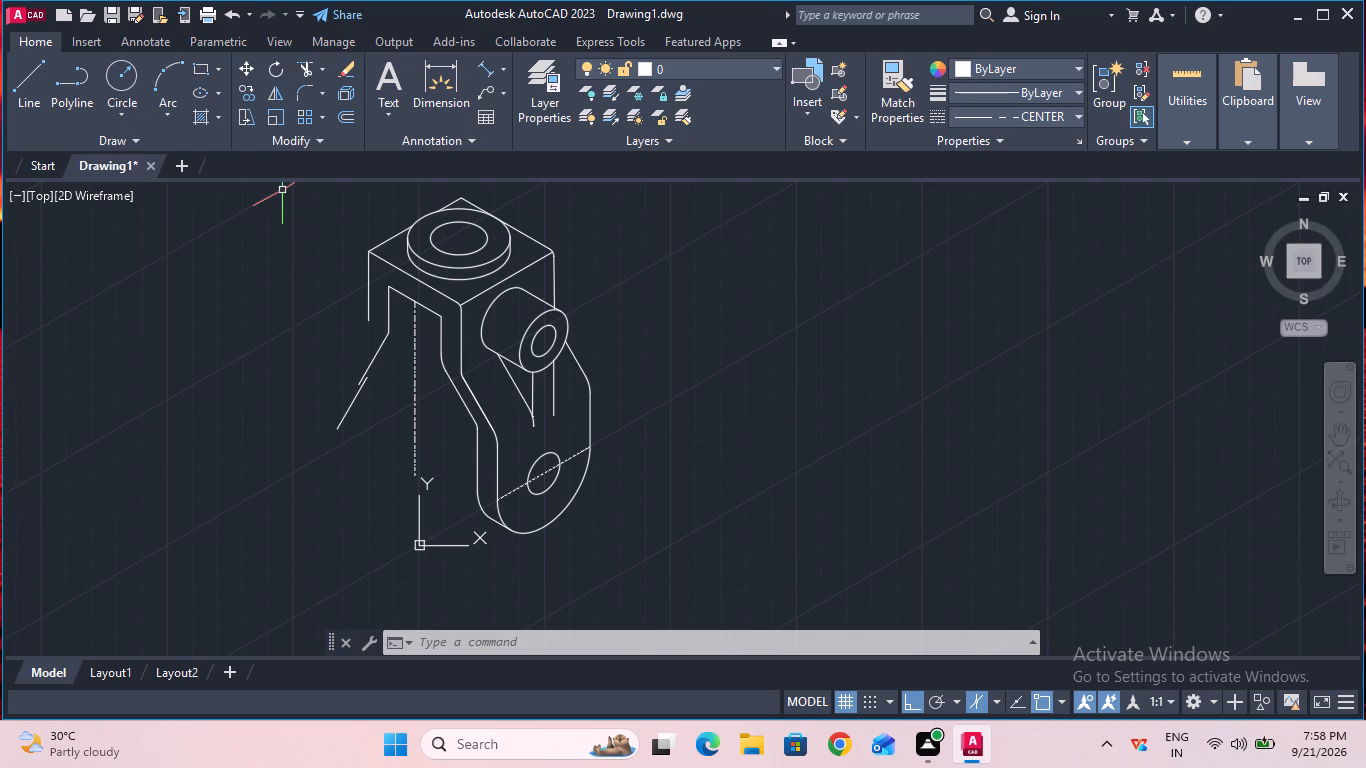
Move the outer mirrored sloping line so its upper end meets the lower end of the flange's outer vertical edge.
click(354, 403)
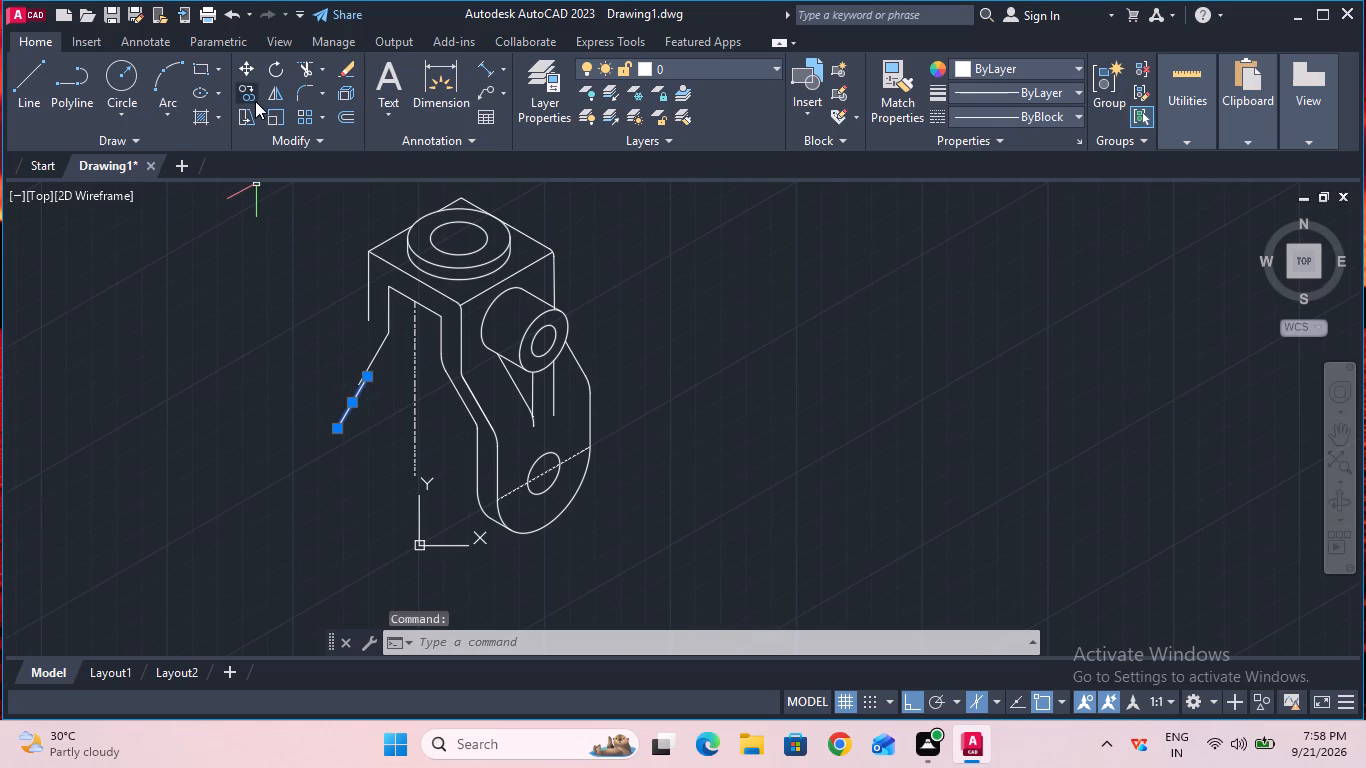
double_click(250, 71)
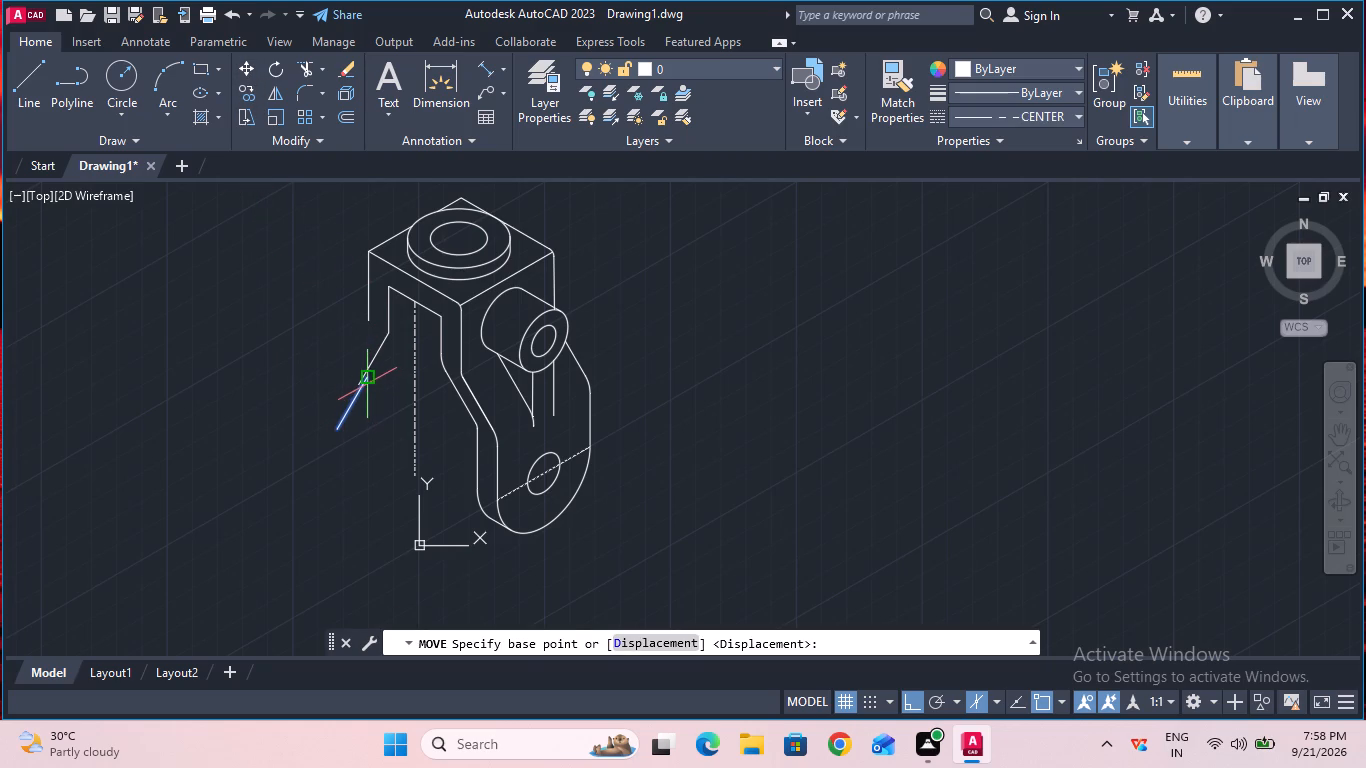
click(365, 381)
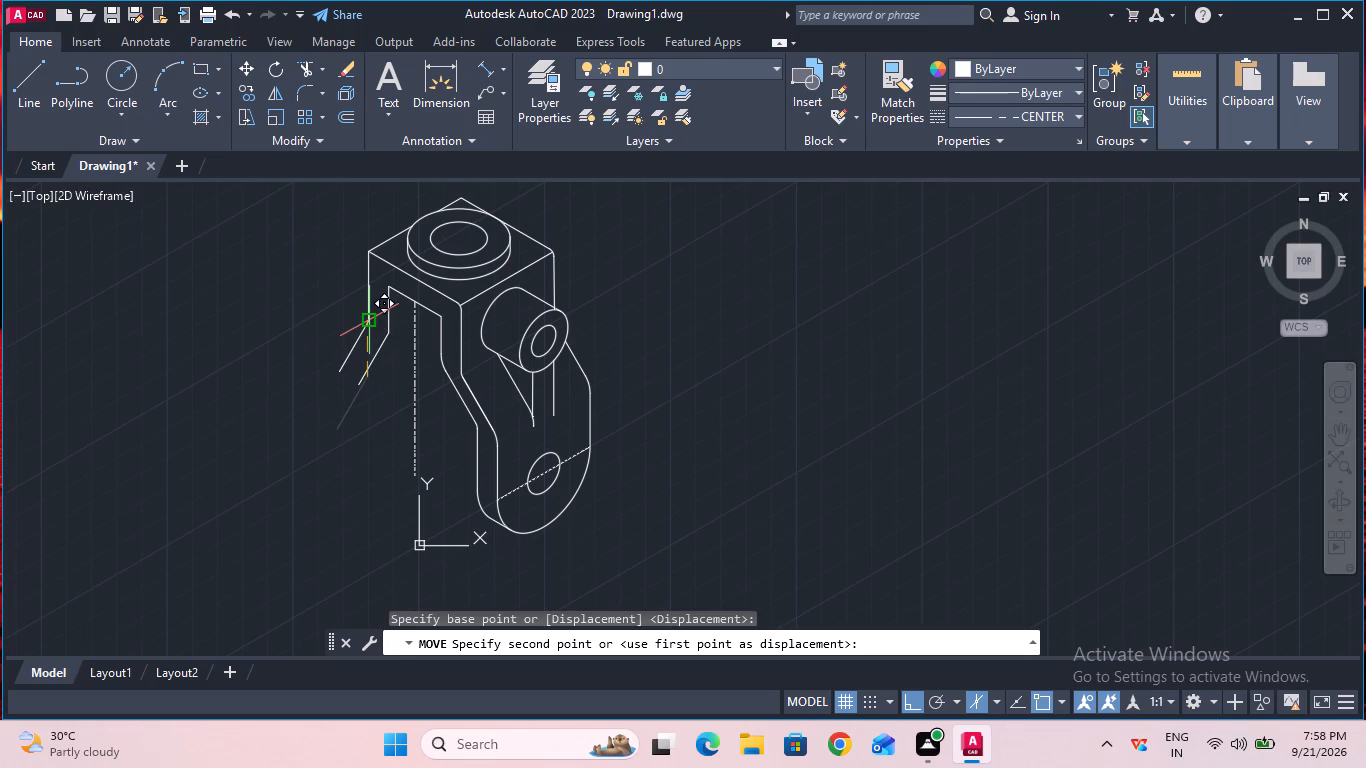
click(365, 323)
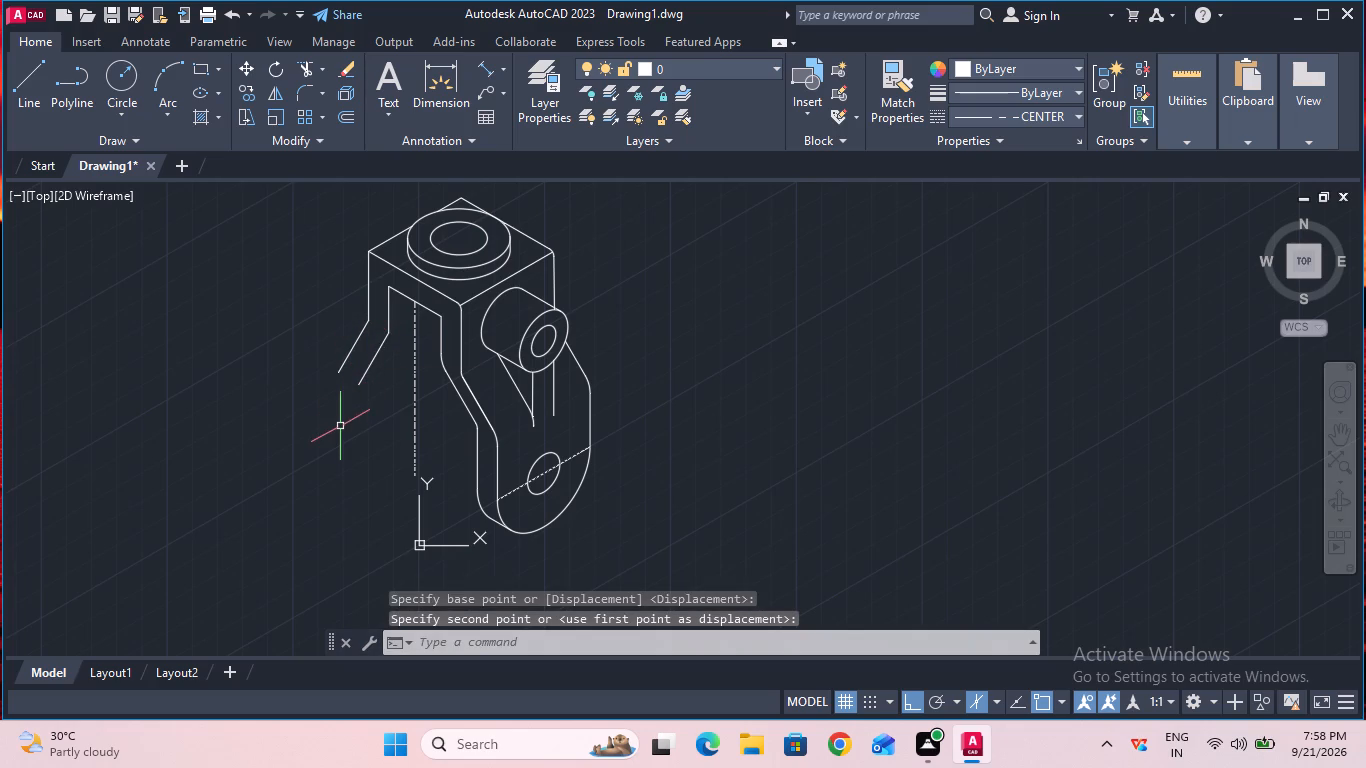
key(Escape)
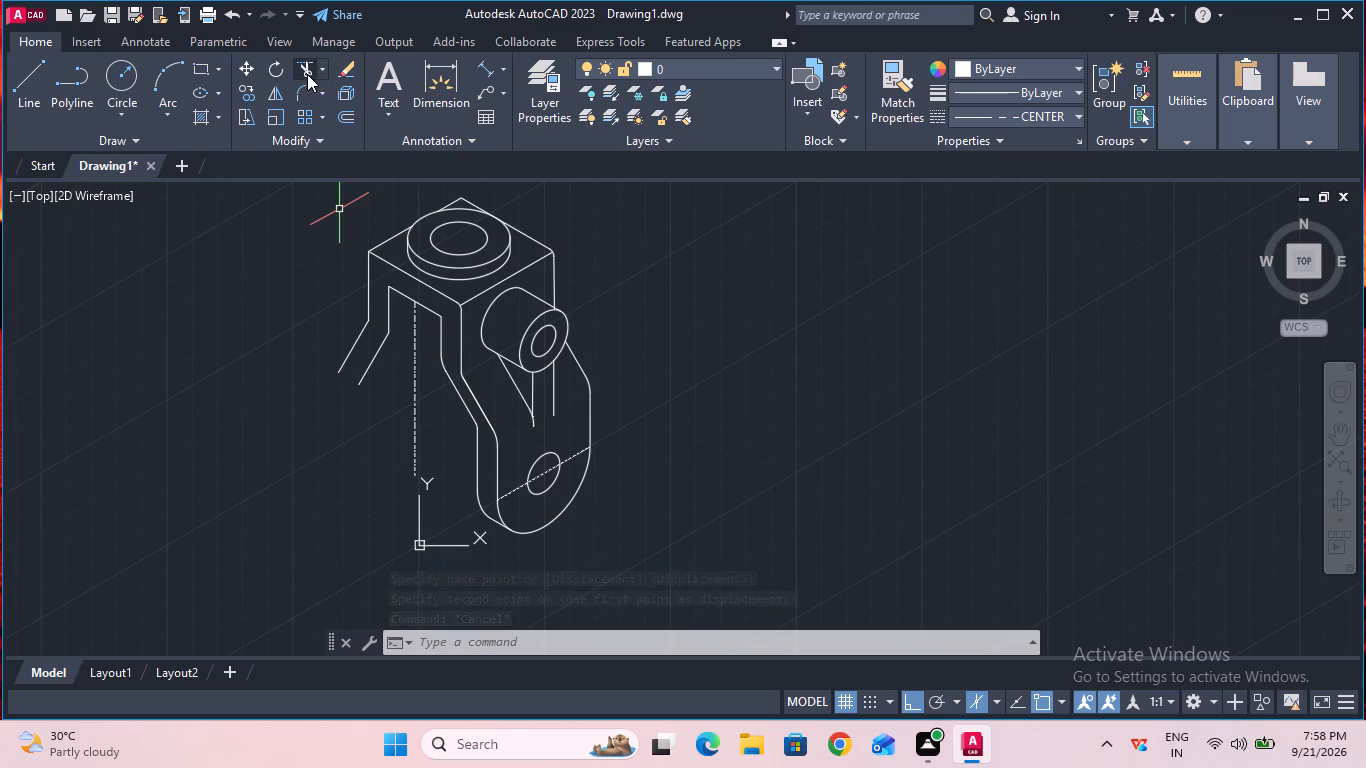
Measure the spacing between the two mirrored sloping lines with an aligned dimension, without placing it.
click(492, 68)
click(351, 348)
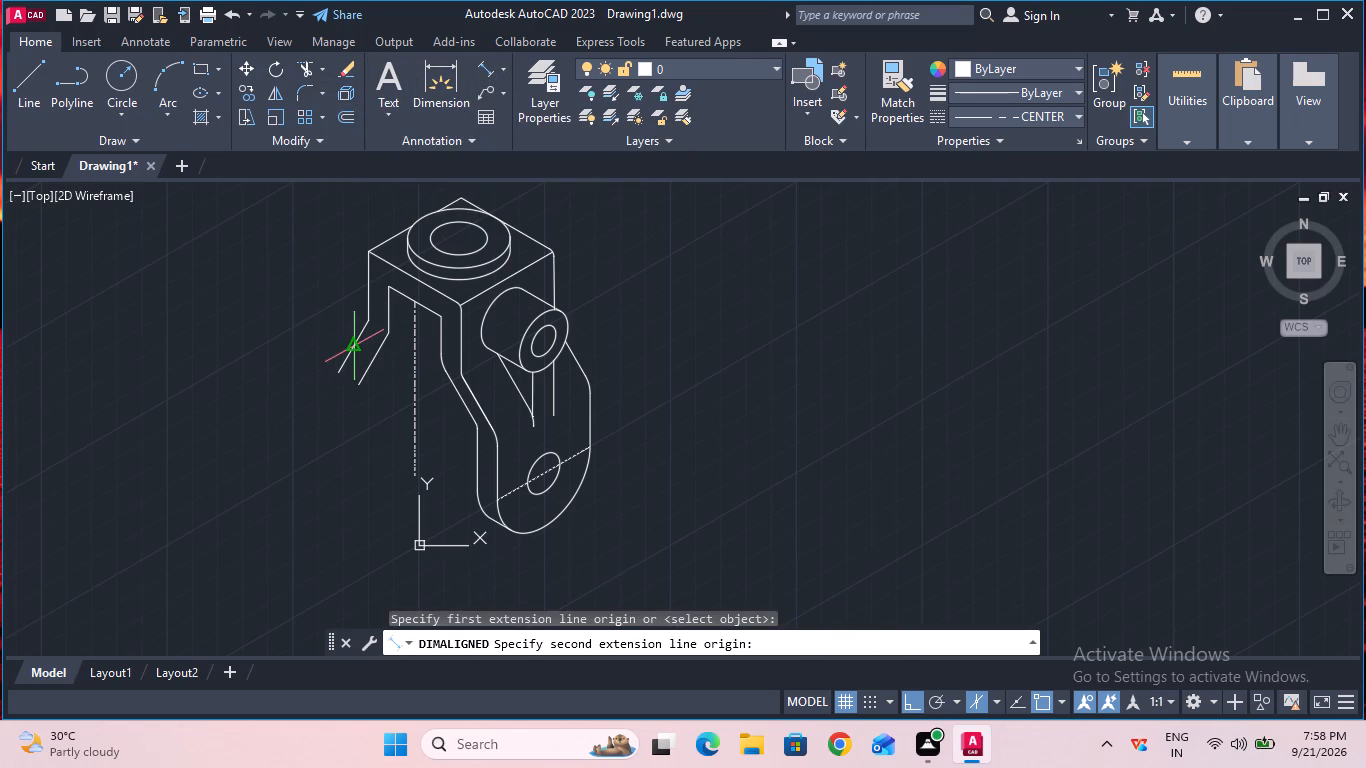
click(371, 360)
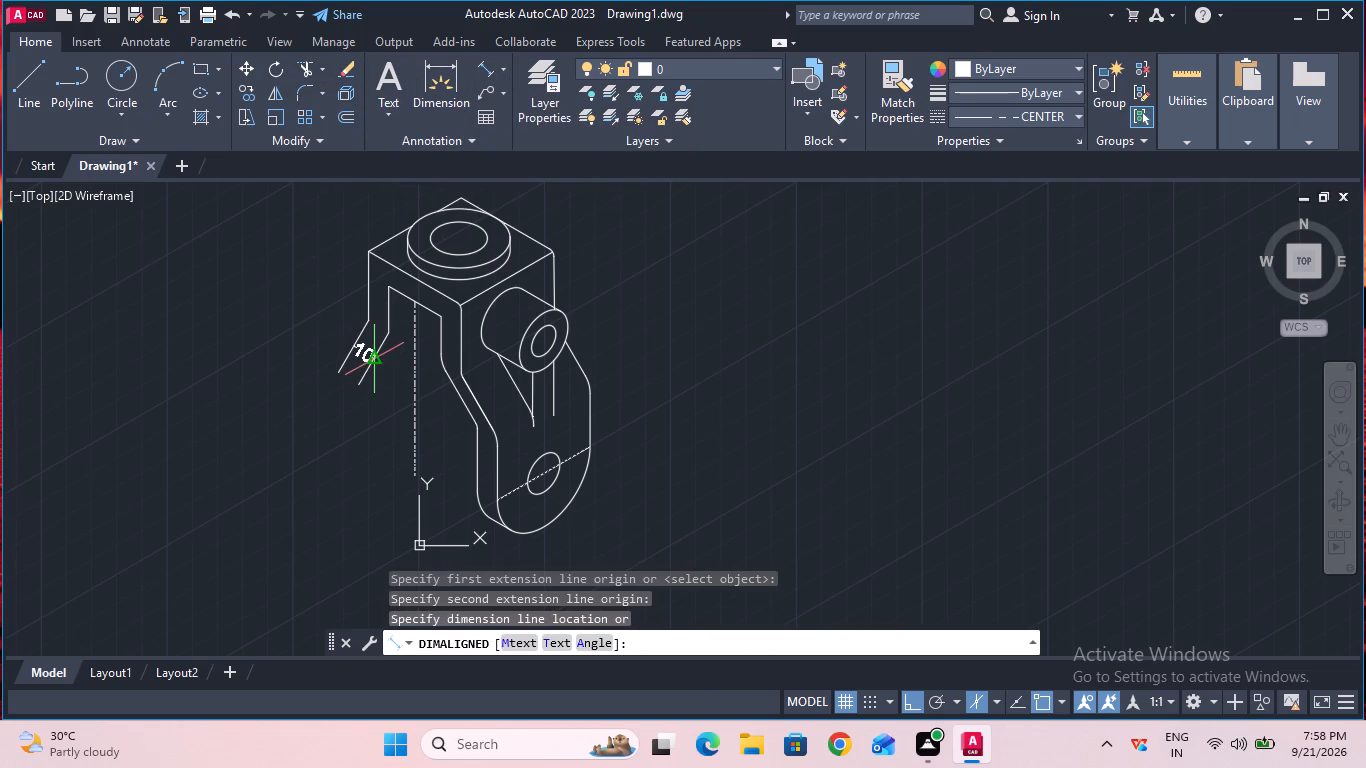
key(Escape)
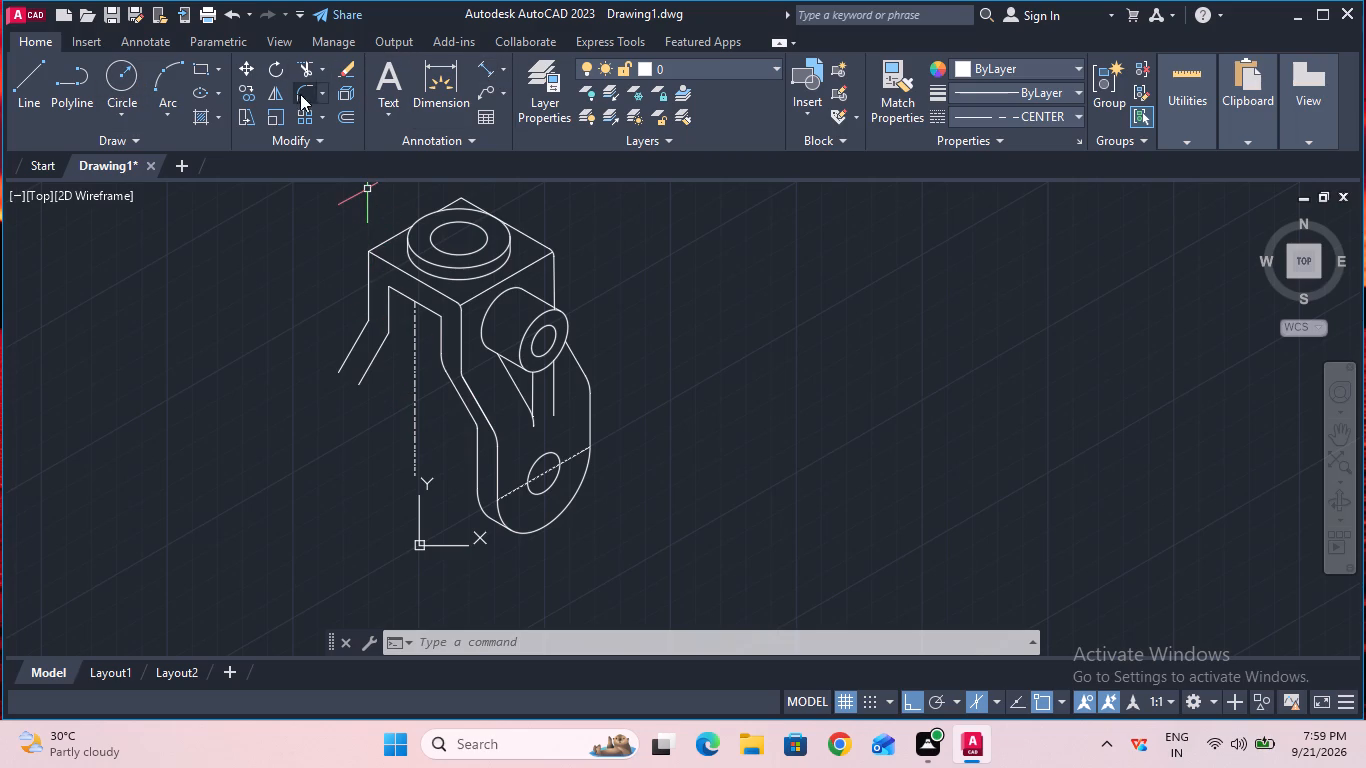
Switch to Isoplane Left while starting an aligned measurement from the upper end of the first arm's vertical front edge.
click(488, 69)
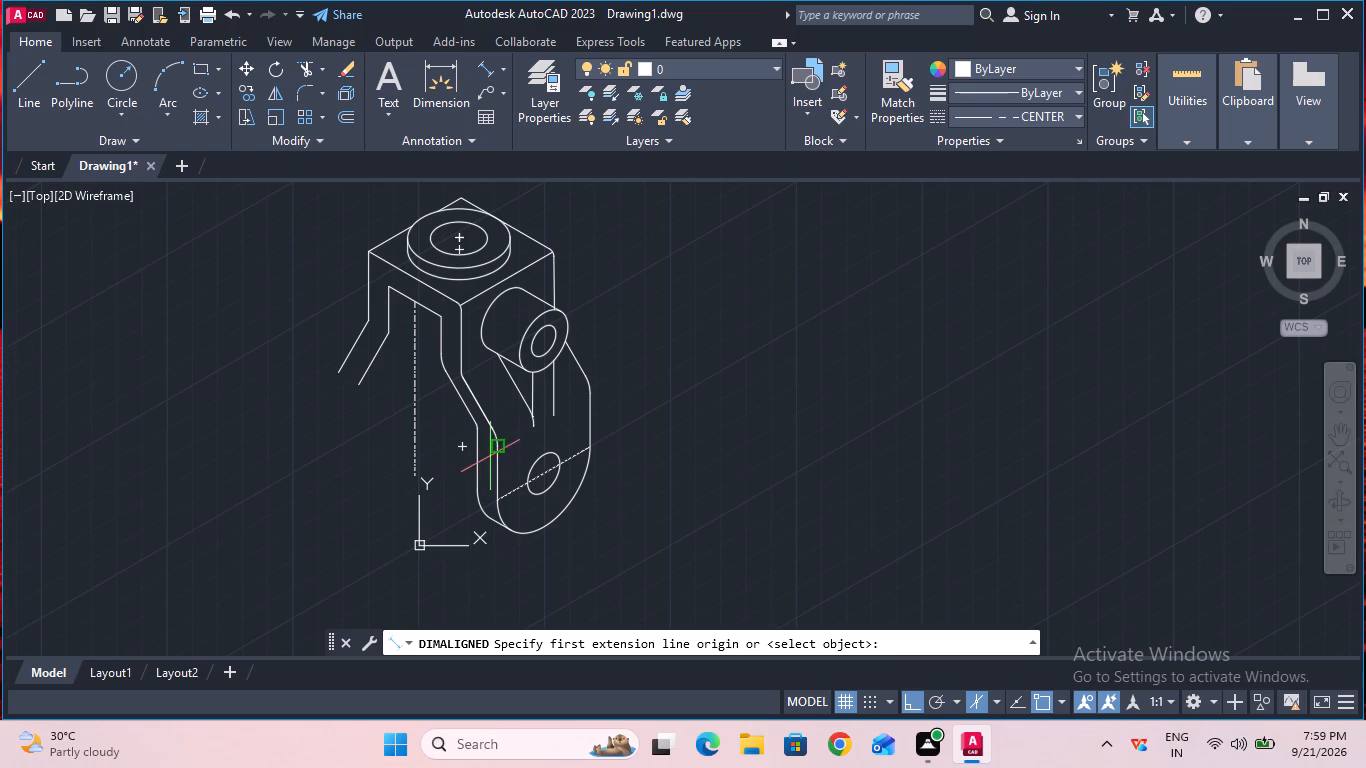
click(495, 453)
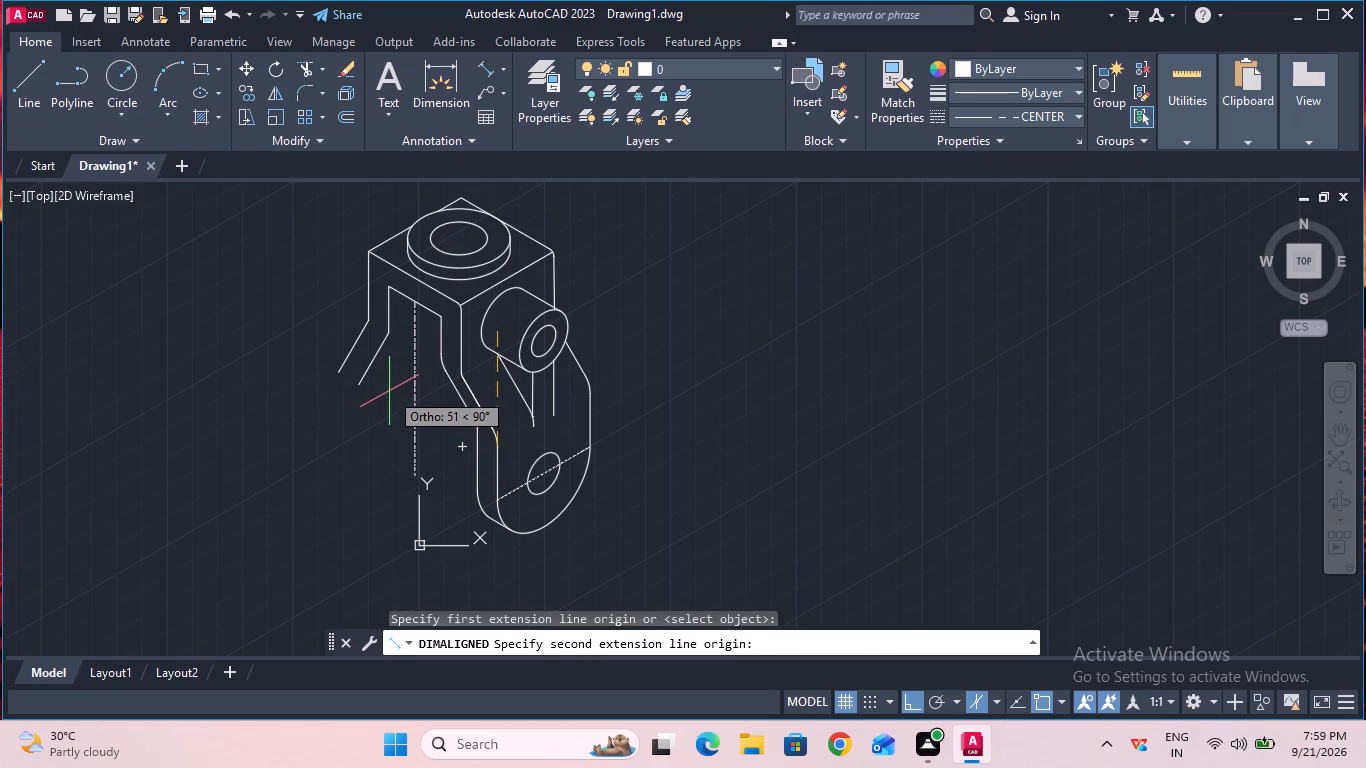
key(F5)
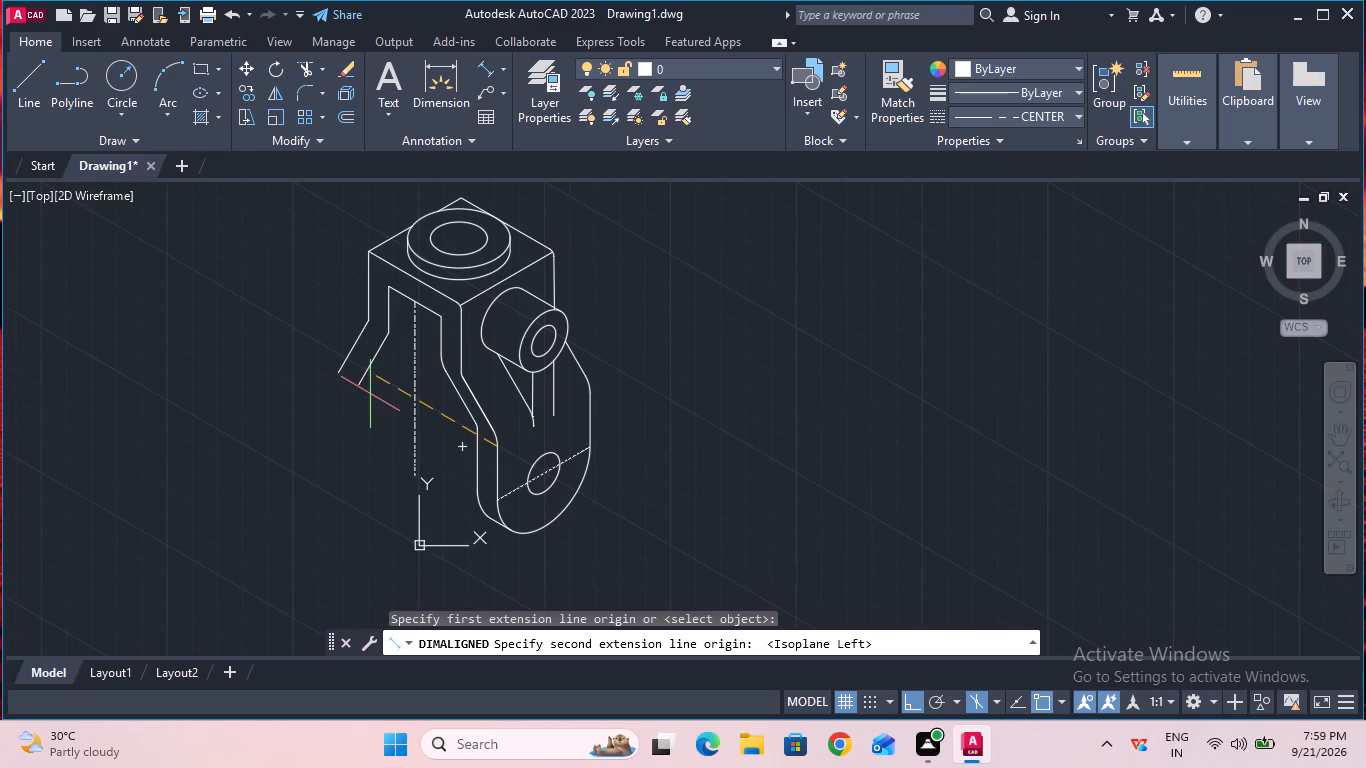
key(Escape)
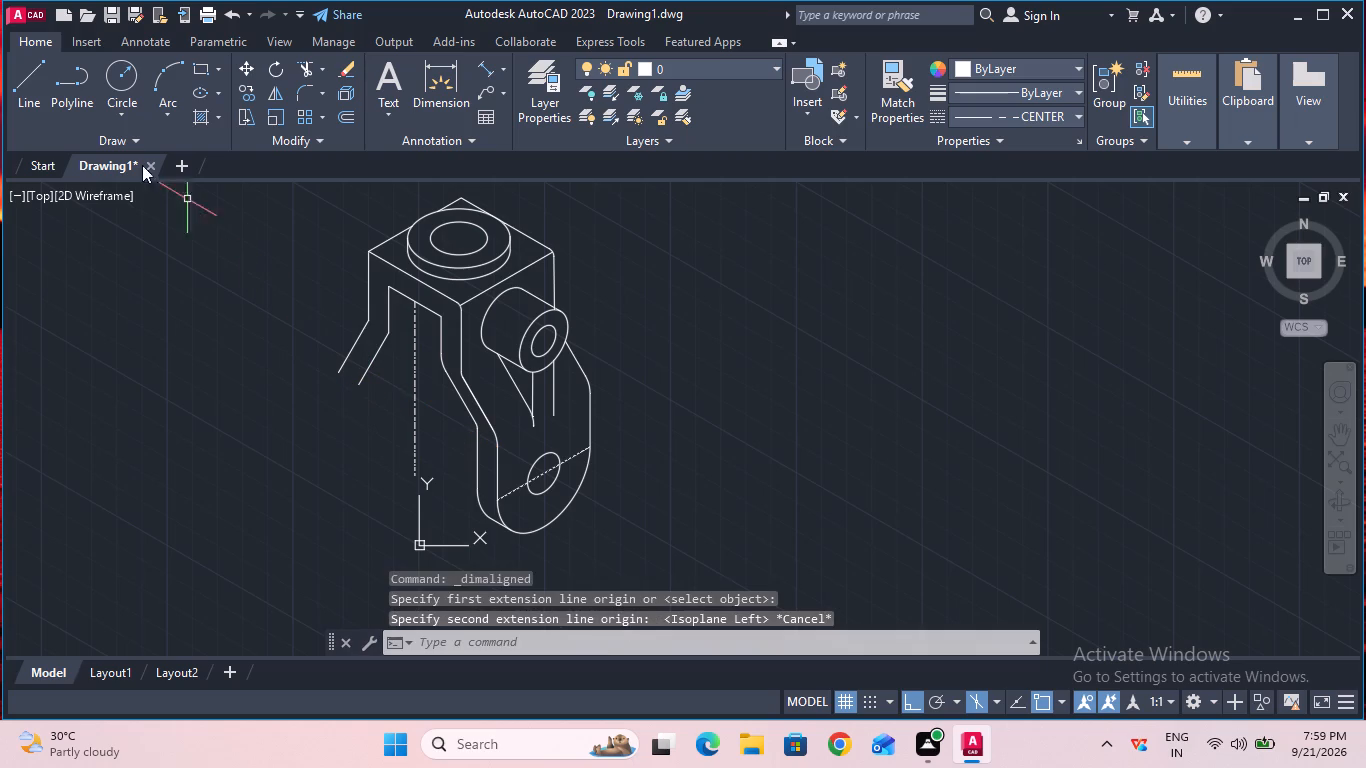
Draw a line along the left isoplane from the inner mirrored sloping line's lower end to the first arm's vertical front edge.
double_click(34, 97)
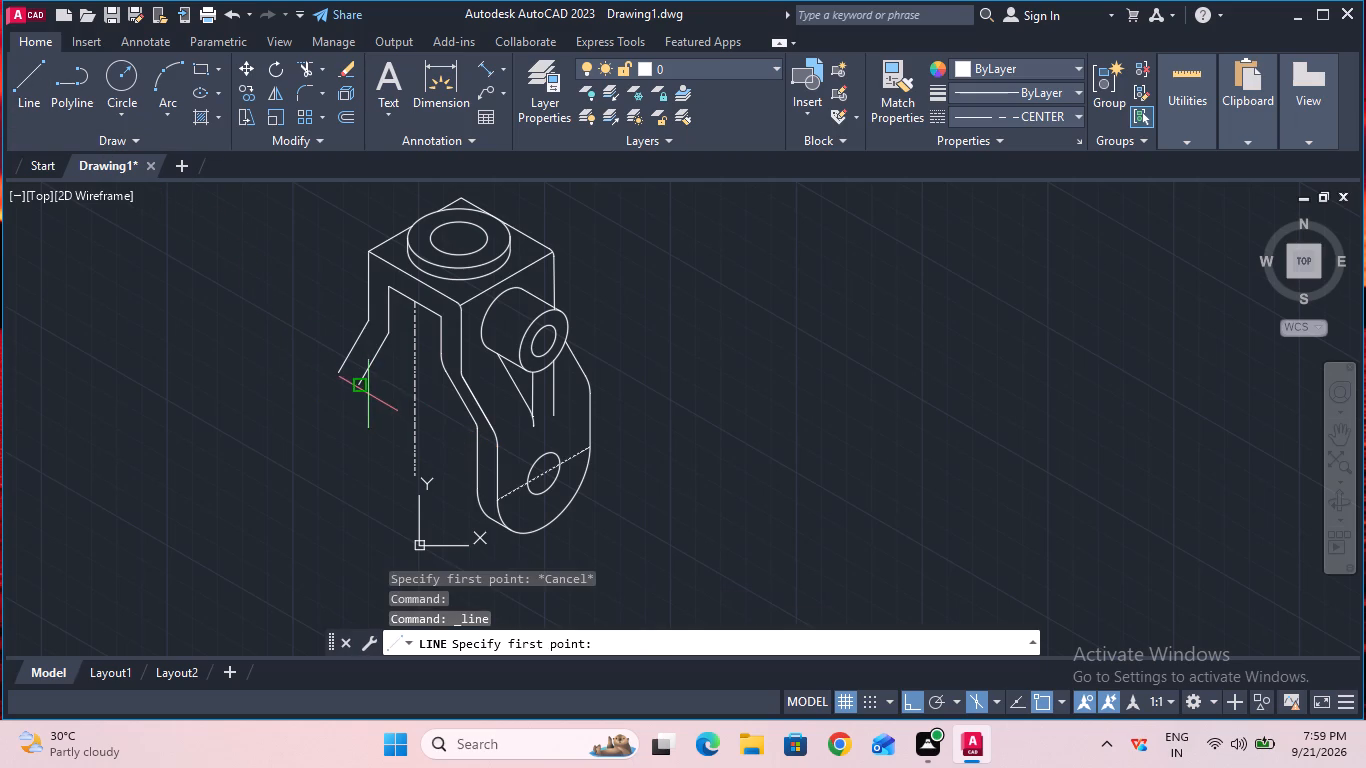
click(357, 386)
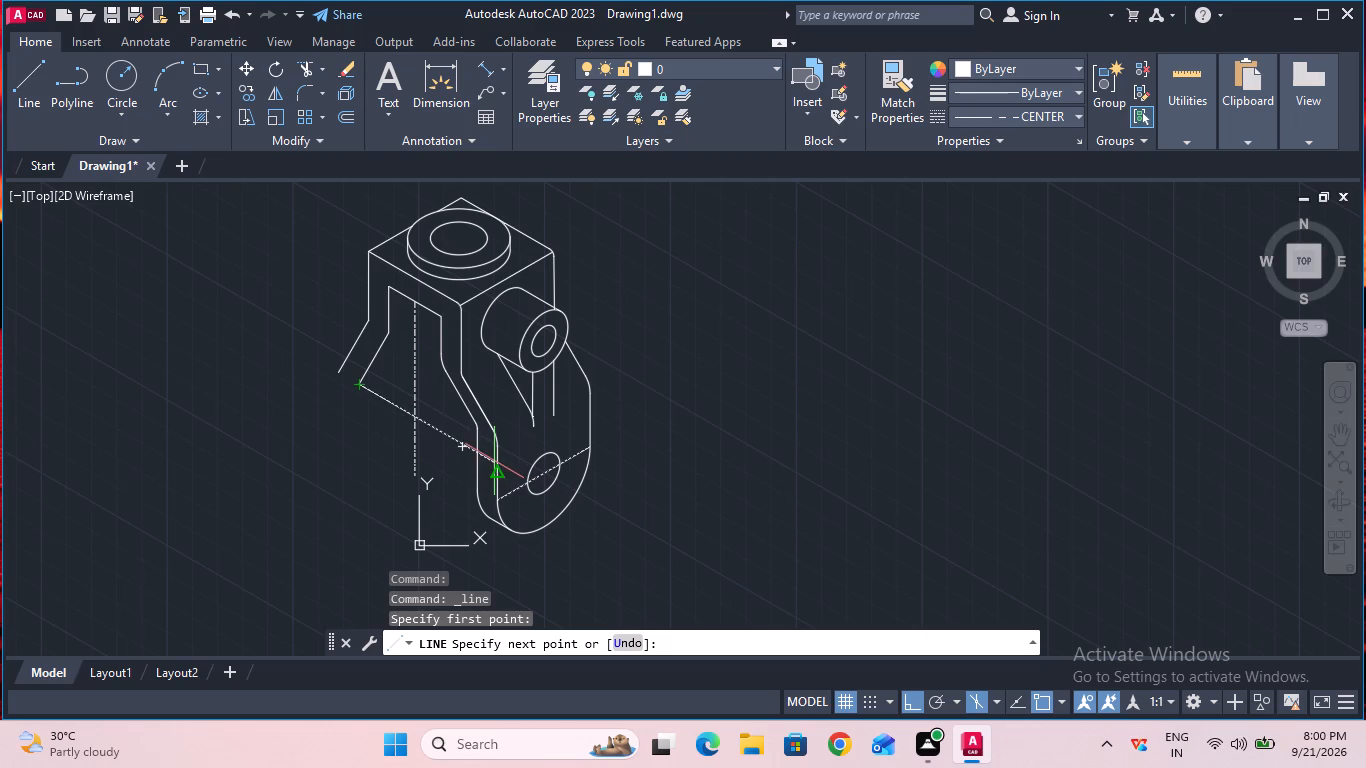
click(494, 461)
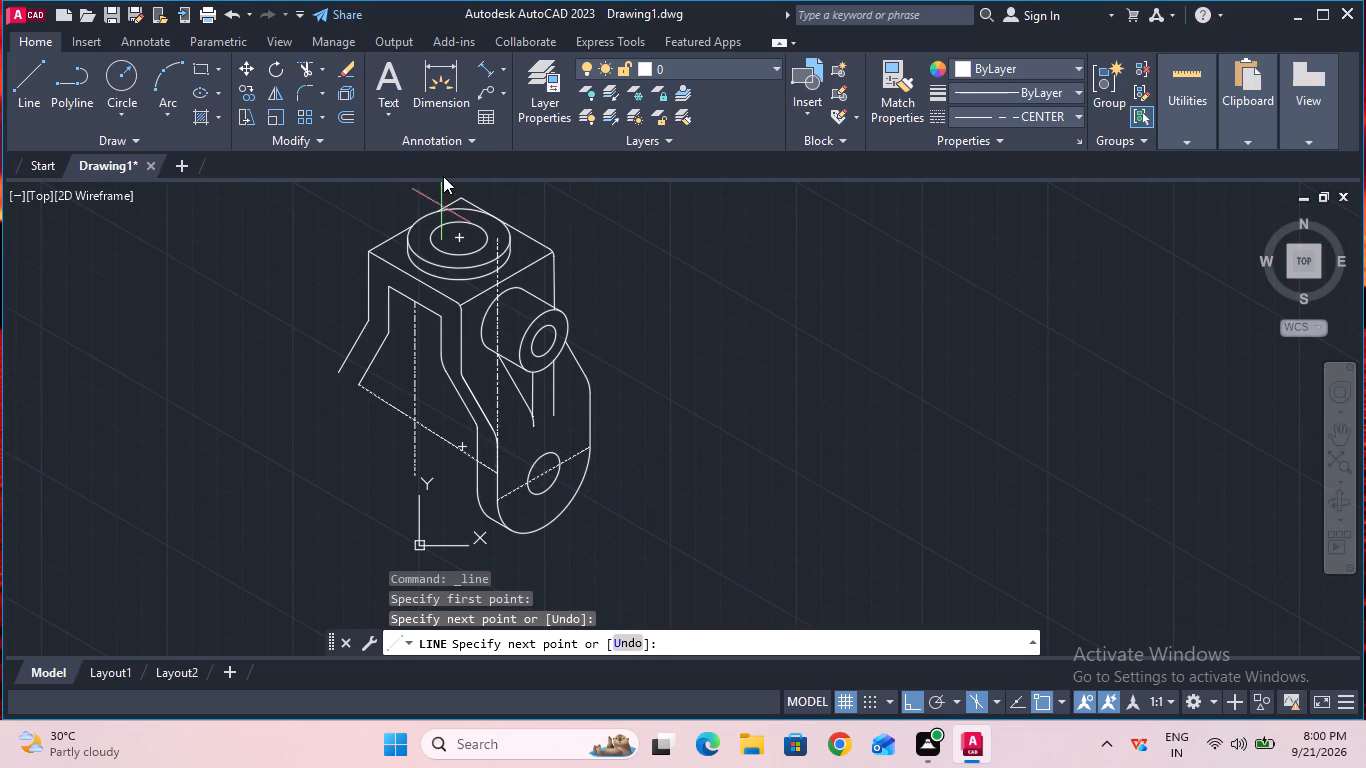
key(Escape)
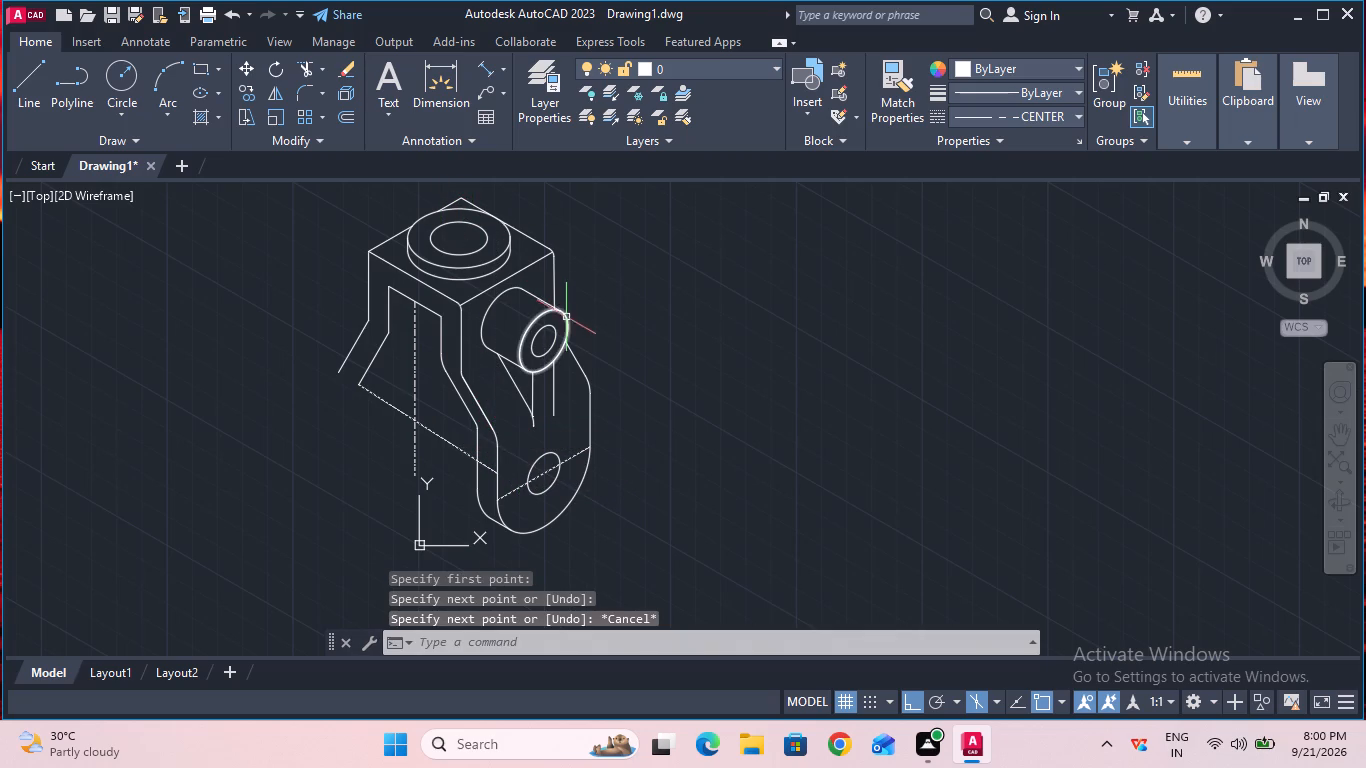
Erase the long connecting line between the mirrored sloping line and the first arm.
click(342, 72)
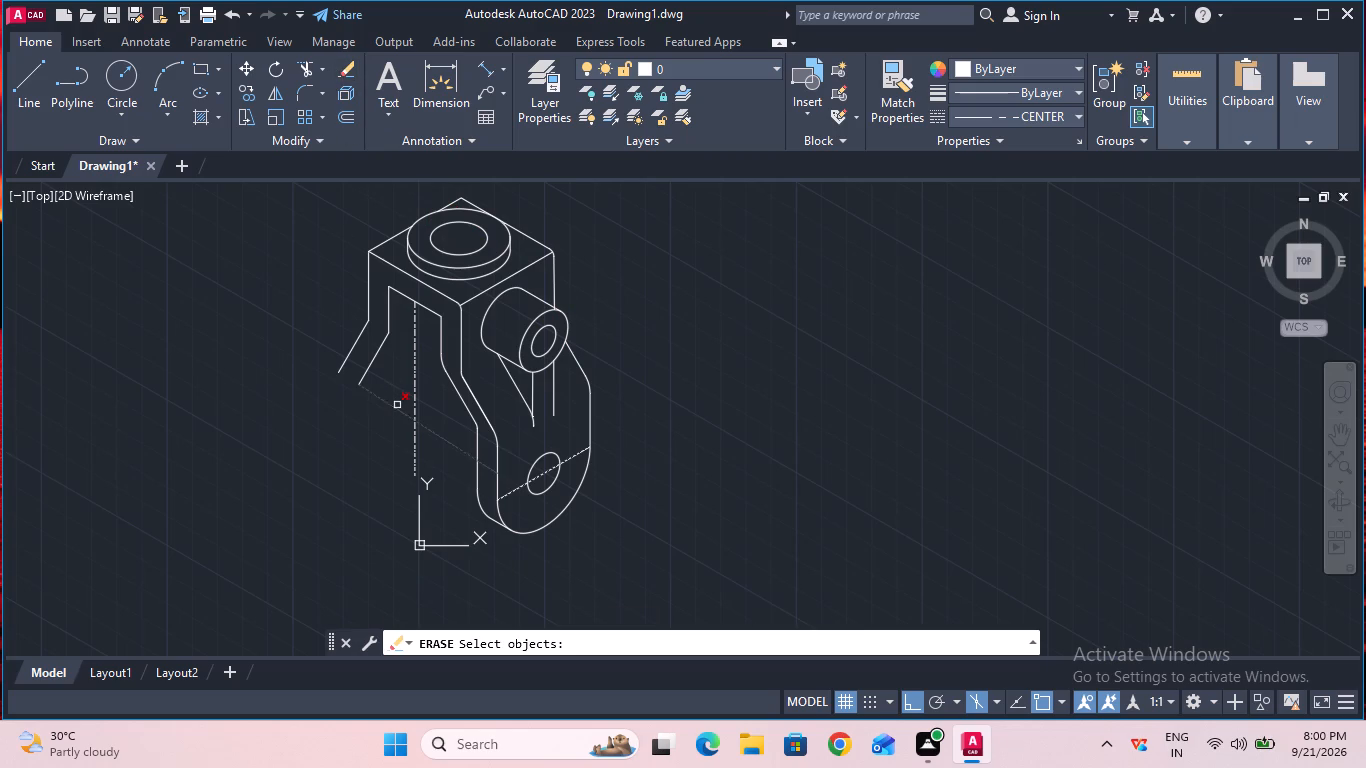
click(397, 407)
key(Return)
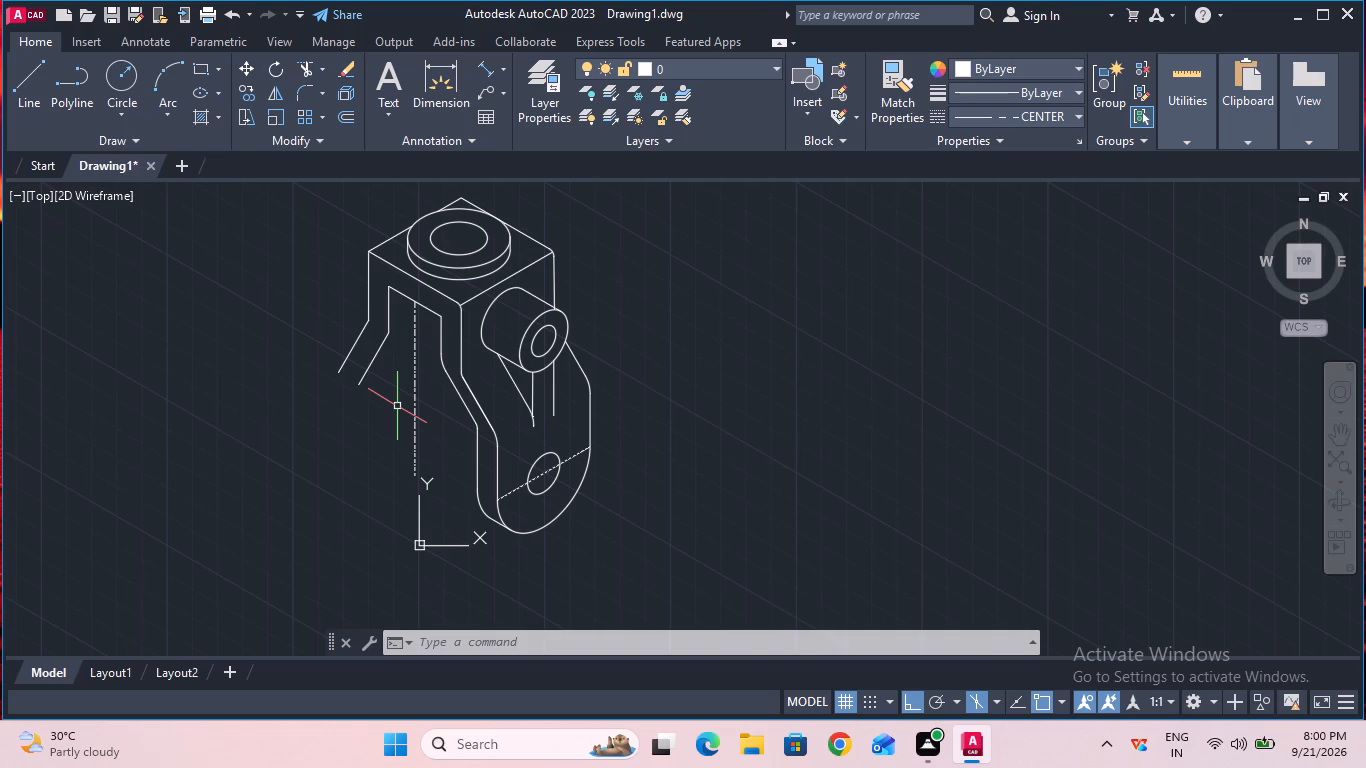
Measure from the upper end of the first arm's vertical front edge to the inner mirrored sloping line's lower end, without placing a dimension.
click(486, 71)
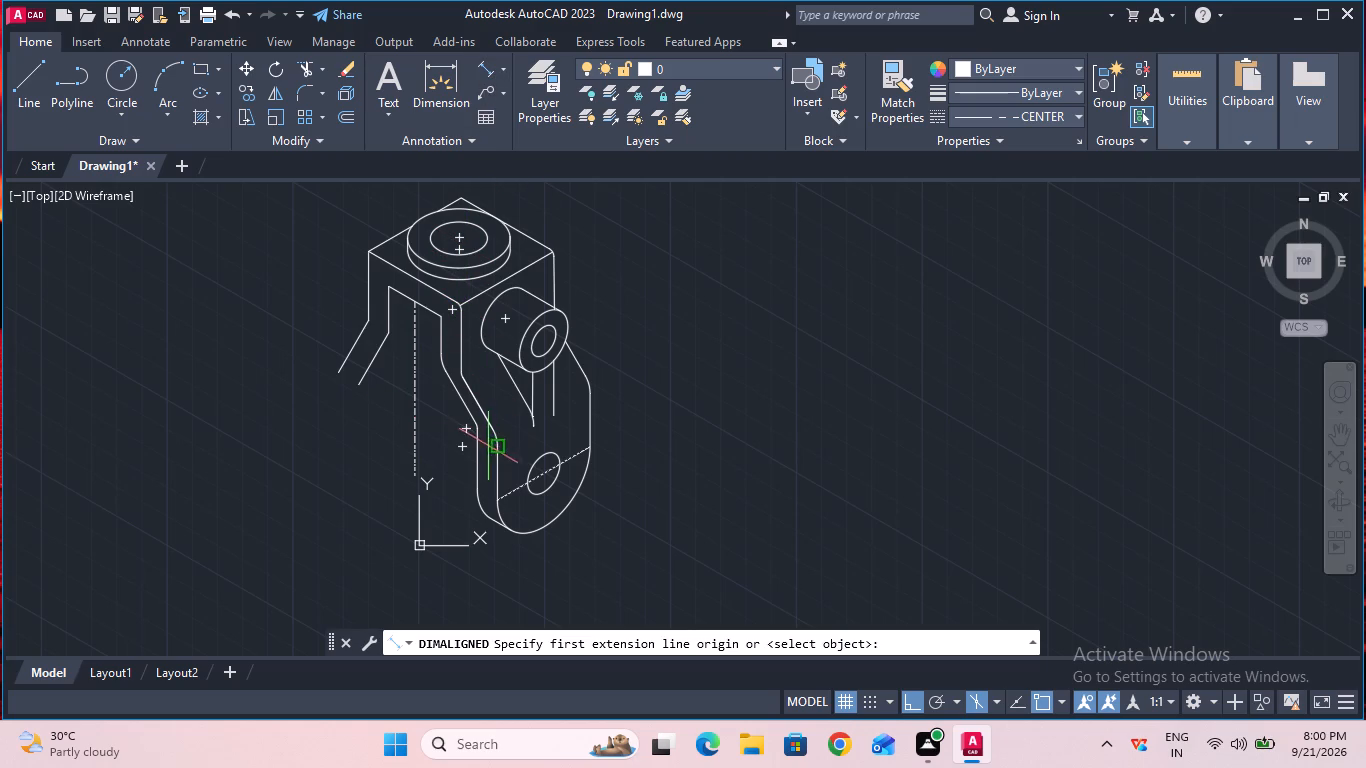
click(491, 447)
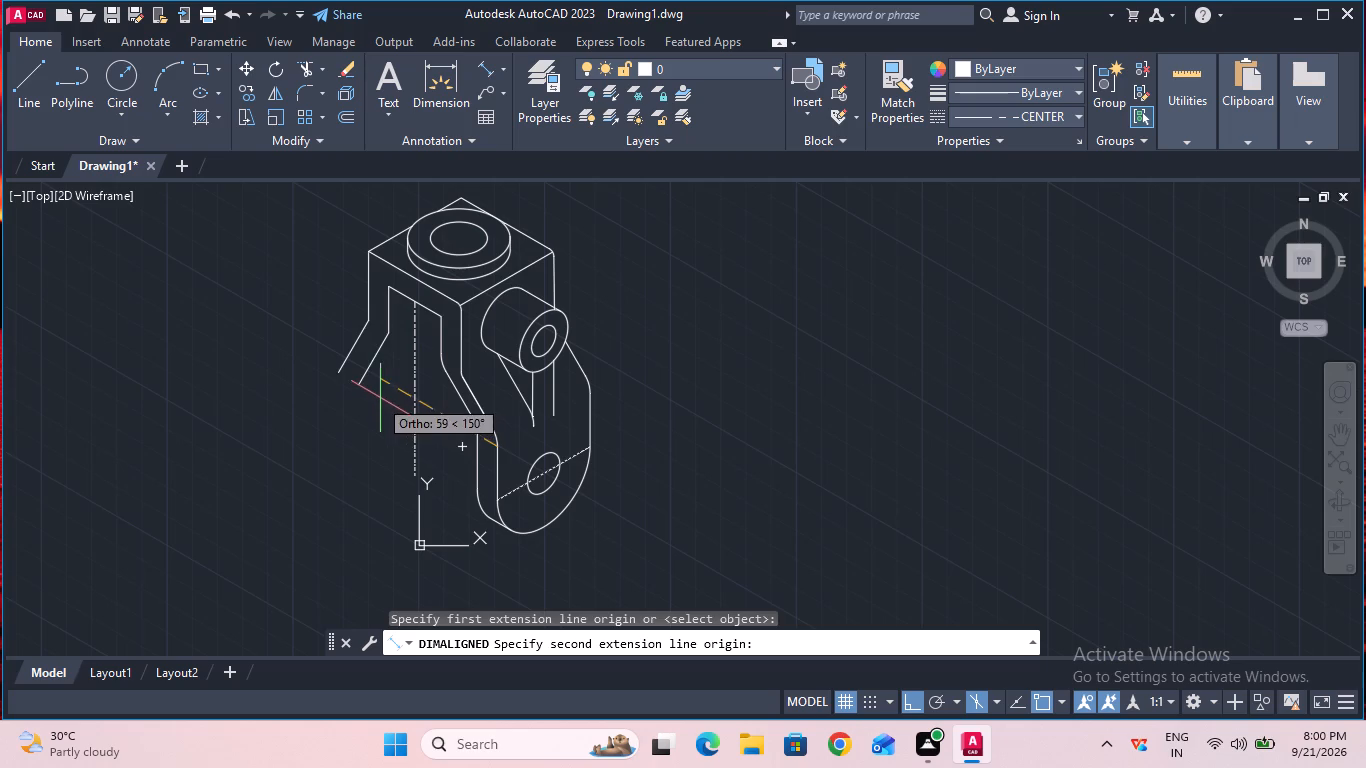
click(363, 383)
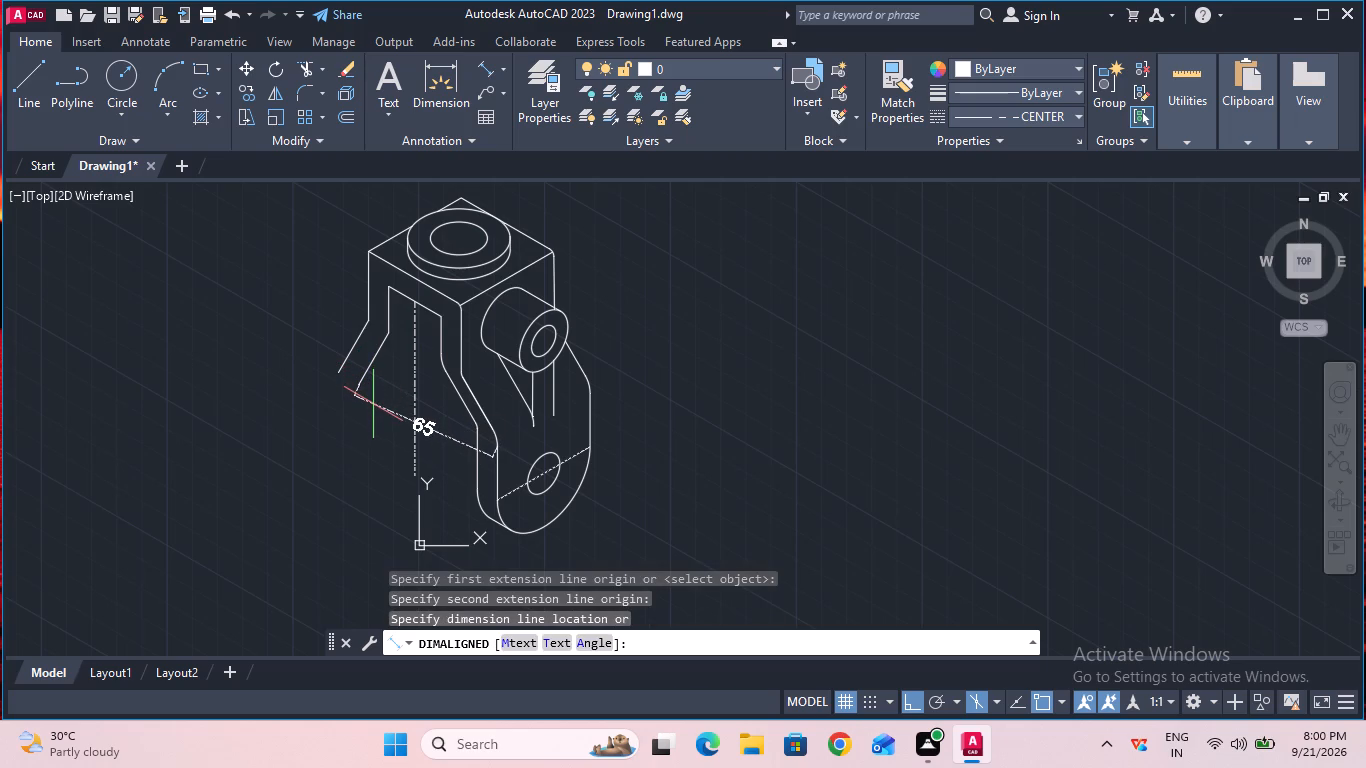
key(Escape)
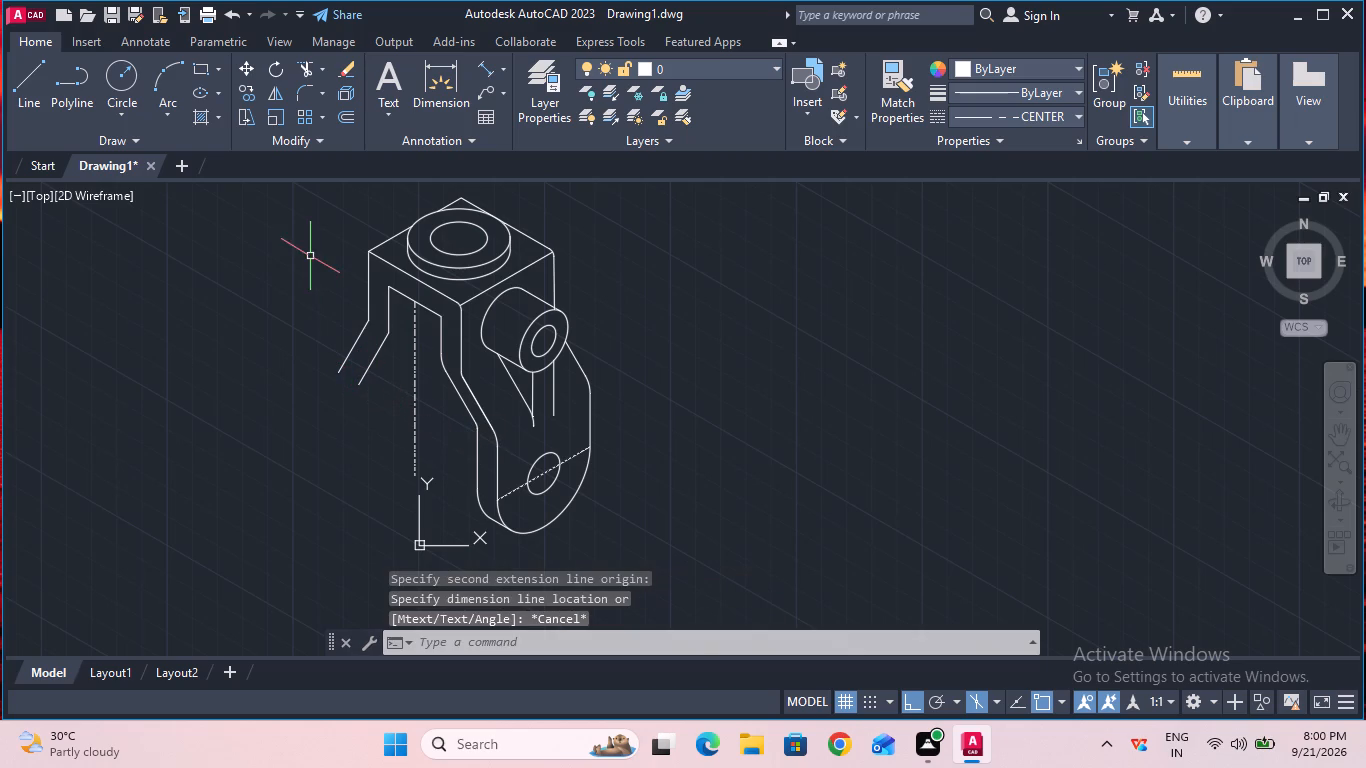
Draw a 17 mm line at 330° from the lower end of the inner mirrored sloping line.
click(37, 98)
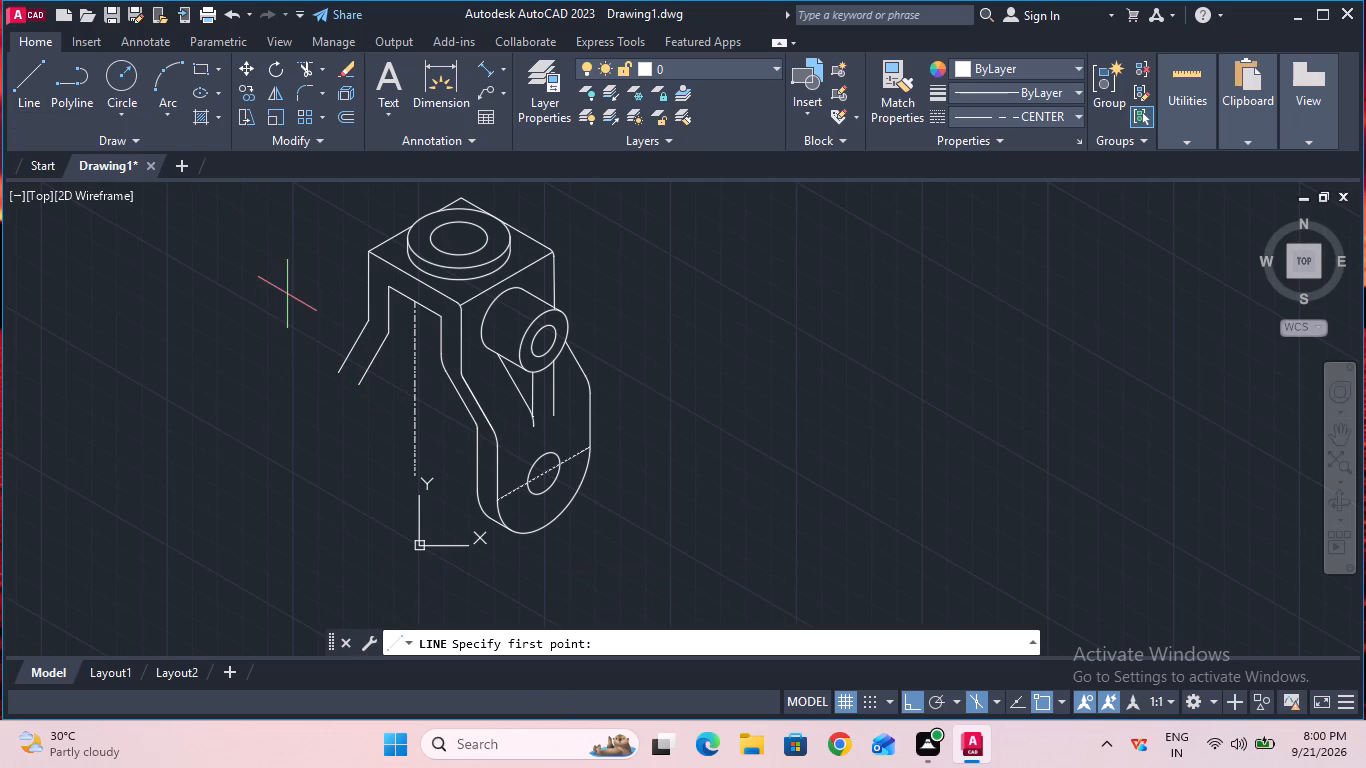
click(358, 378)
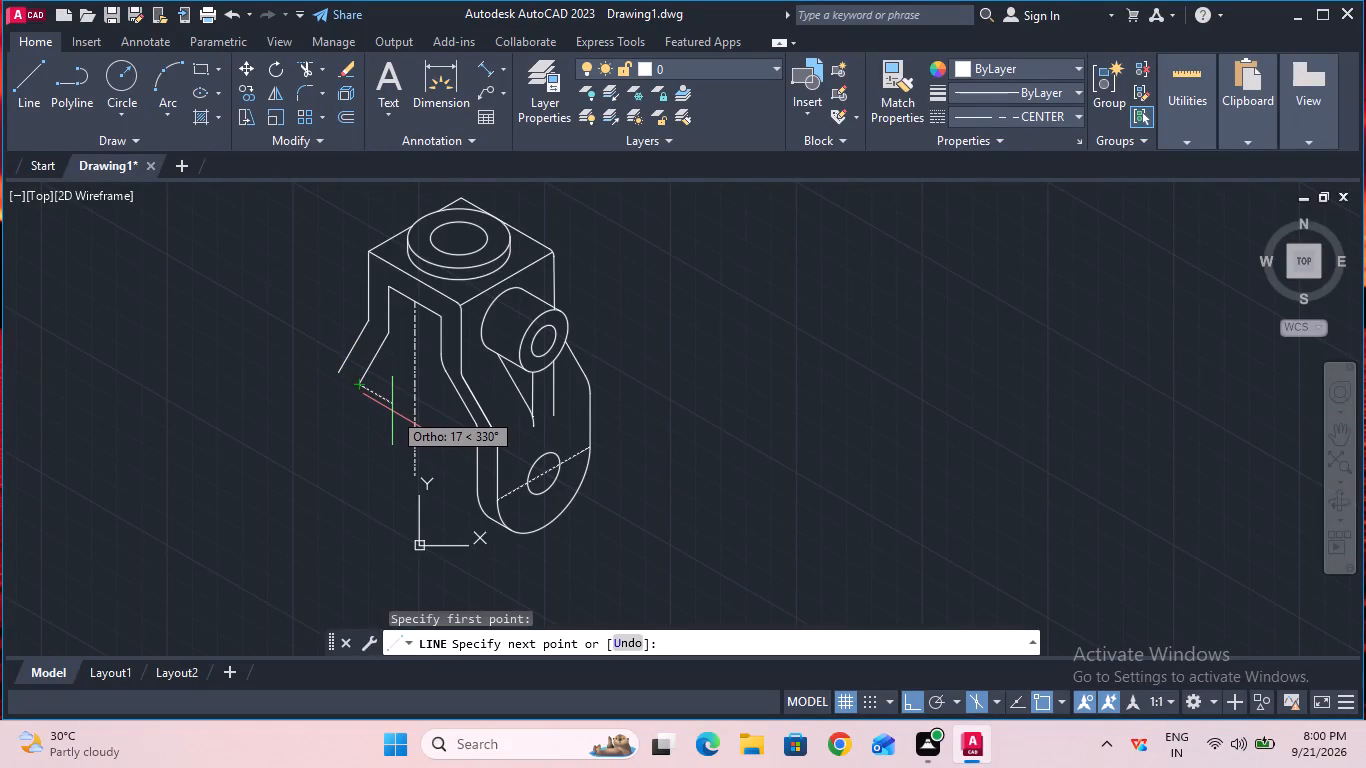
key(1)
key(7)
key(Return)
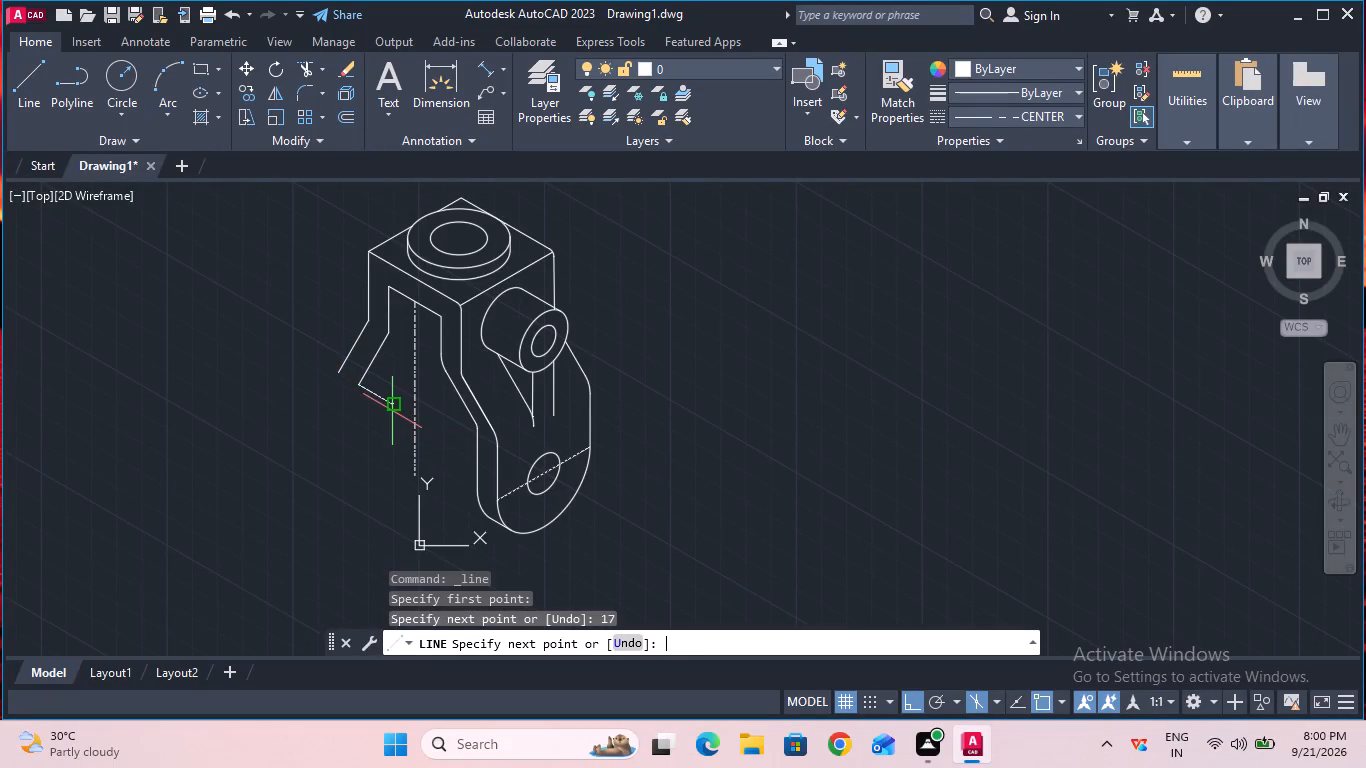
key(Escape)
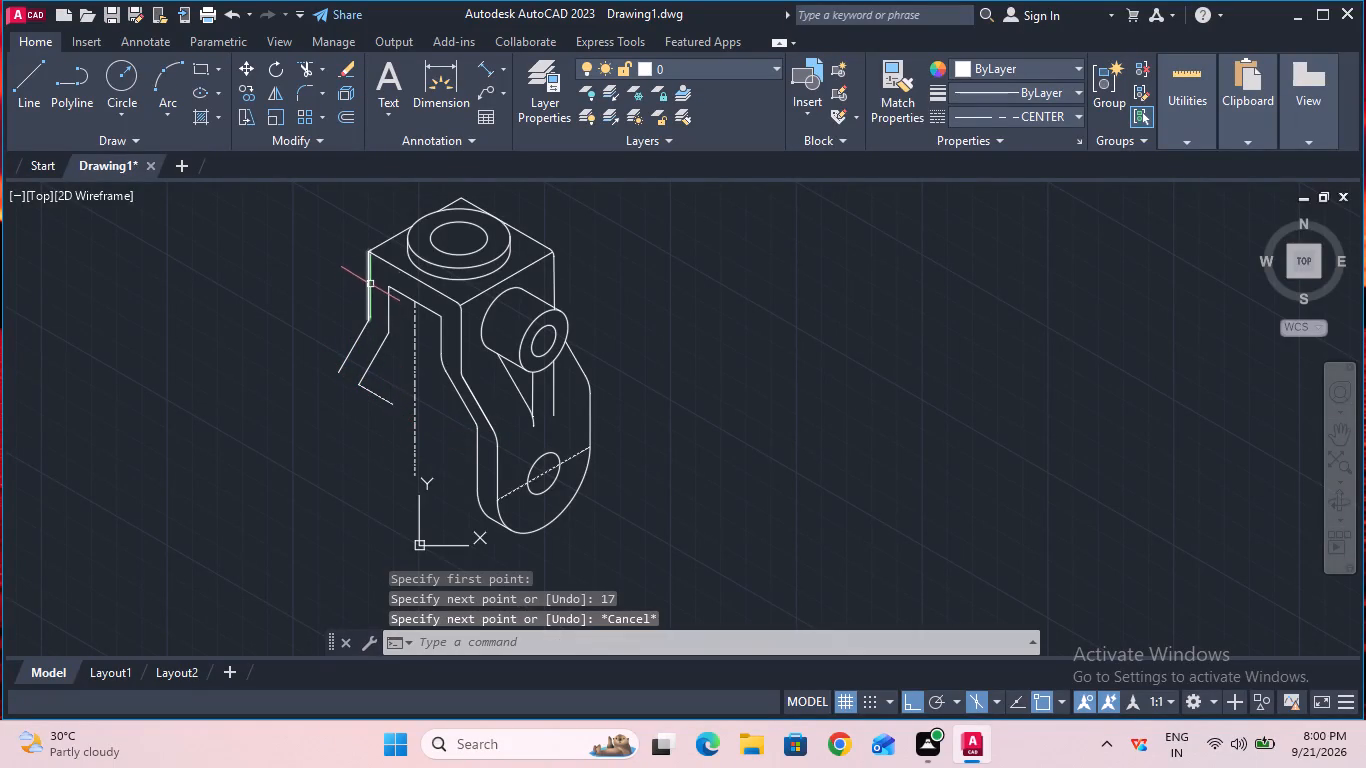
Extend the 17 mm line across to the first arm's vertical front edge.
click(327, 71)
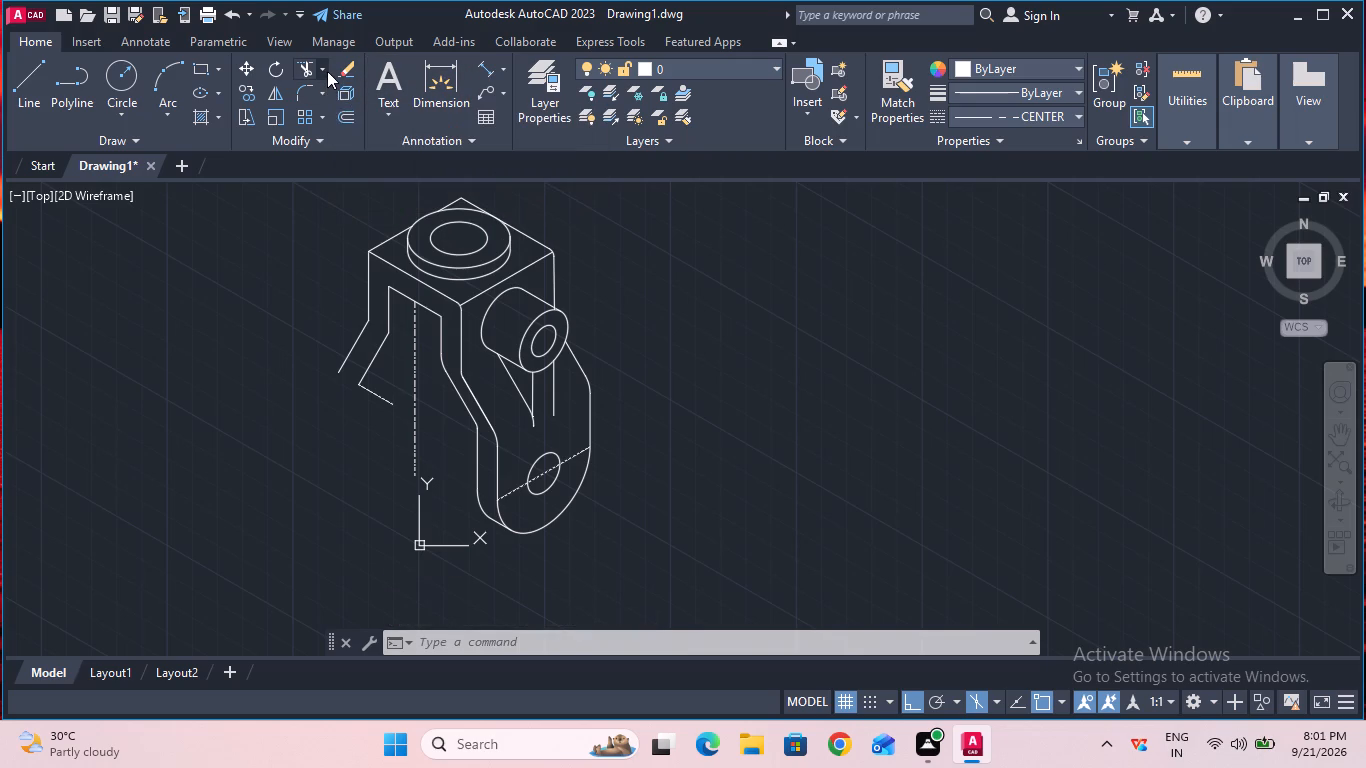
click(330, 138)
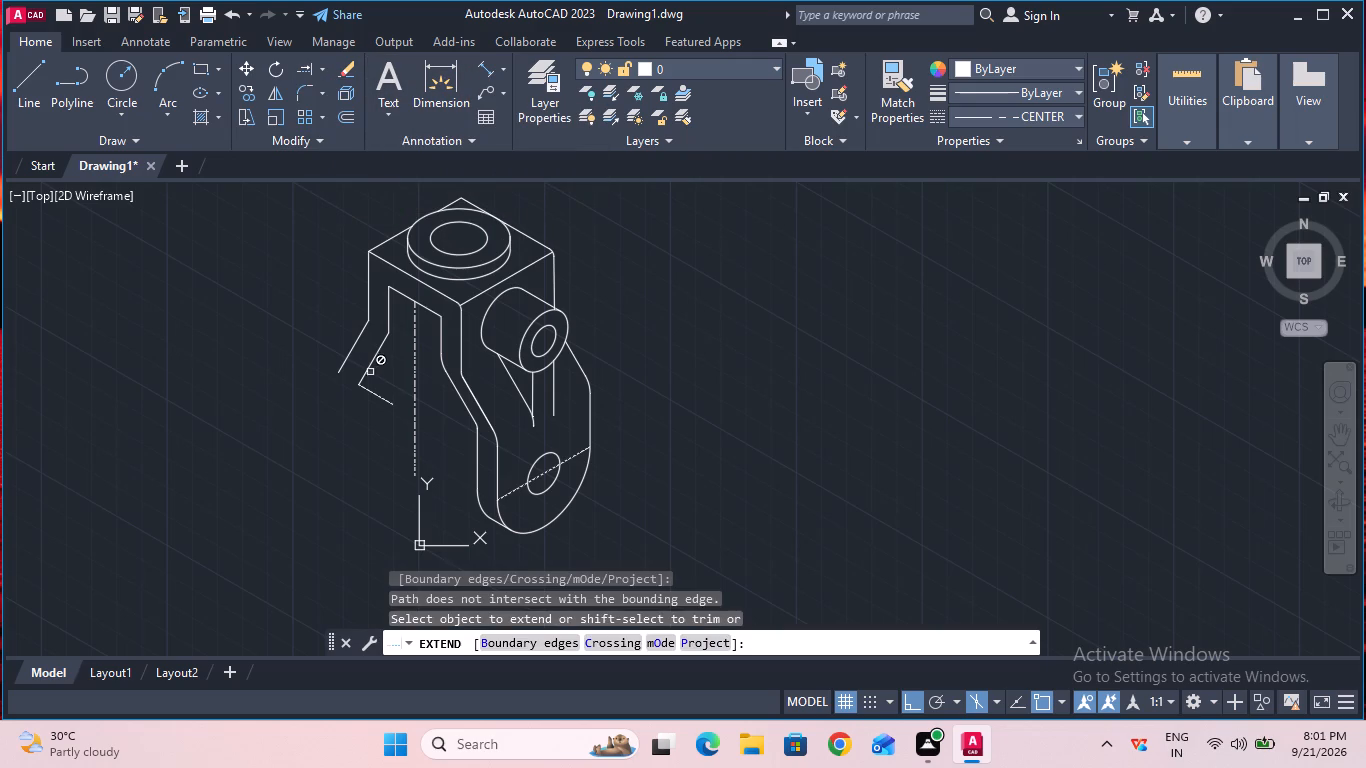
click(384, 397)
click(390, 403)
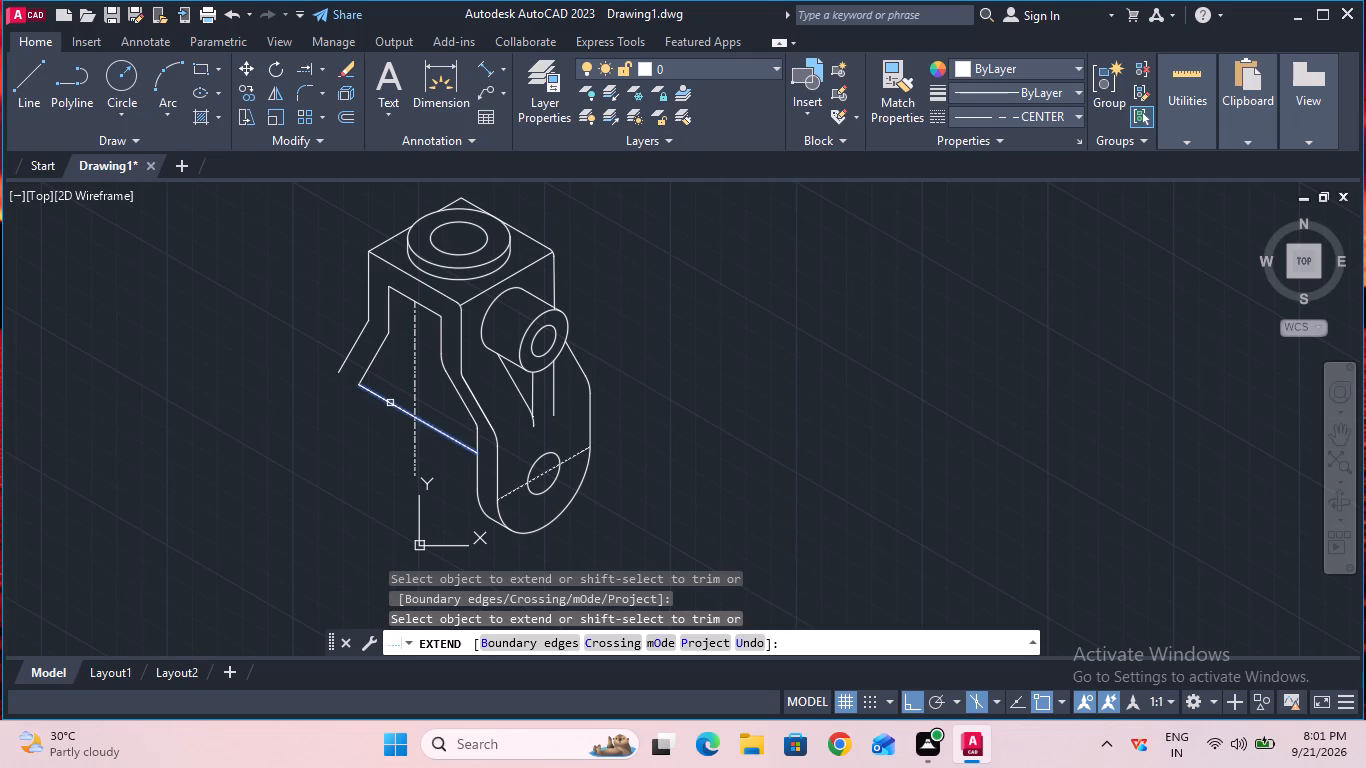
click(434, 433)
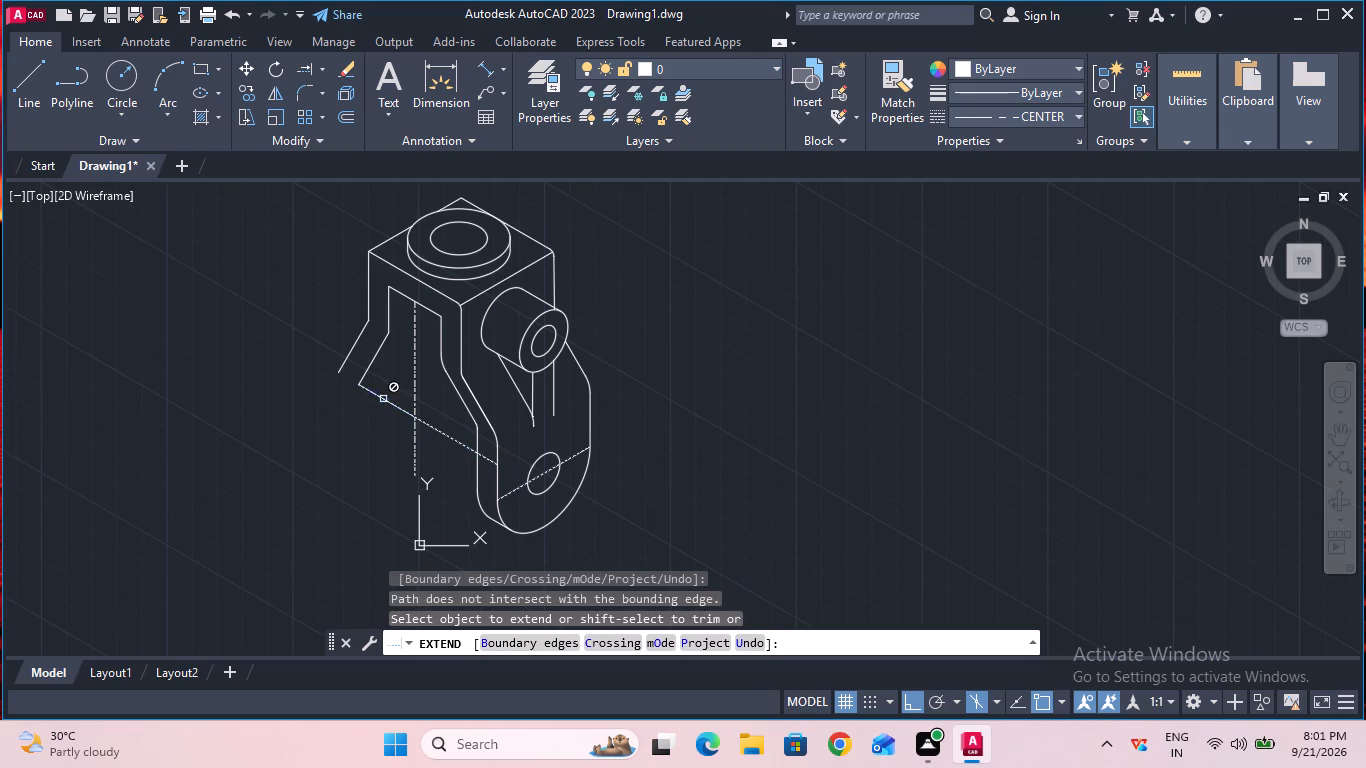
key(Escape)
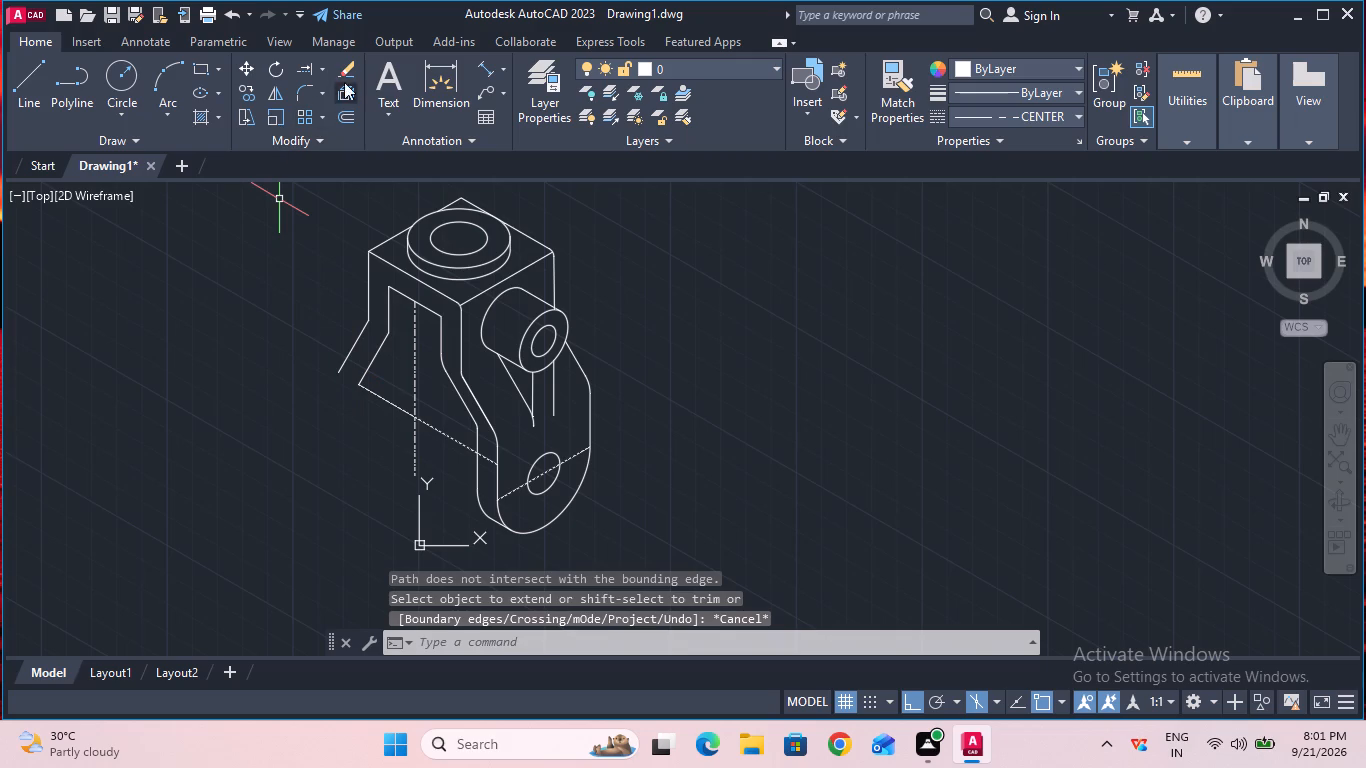
Measure the extended line from the inner mirrored sloping line to the first arm's front edge, without placing a dimension.
click(476, 72)
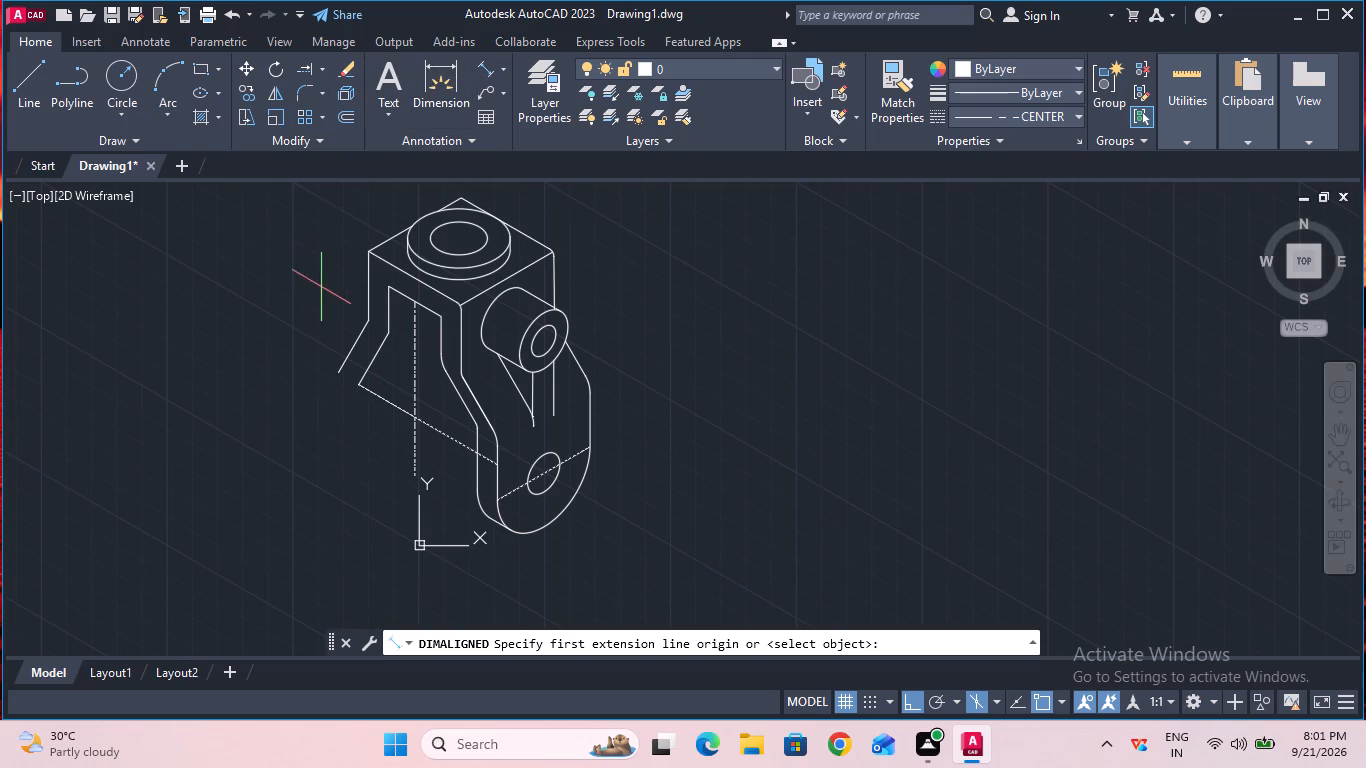
click(360, 388)
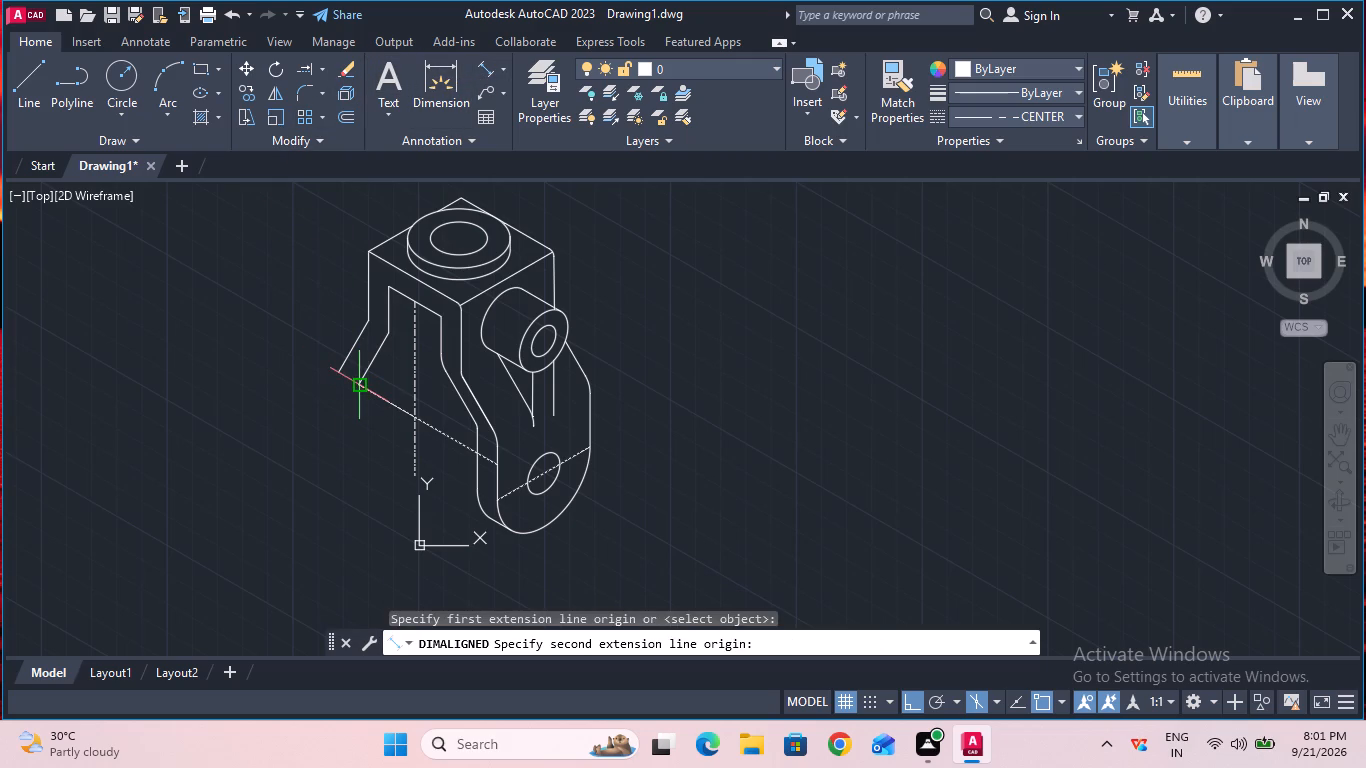
click(494, 459)
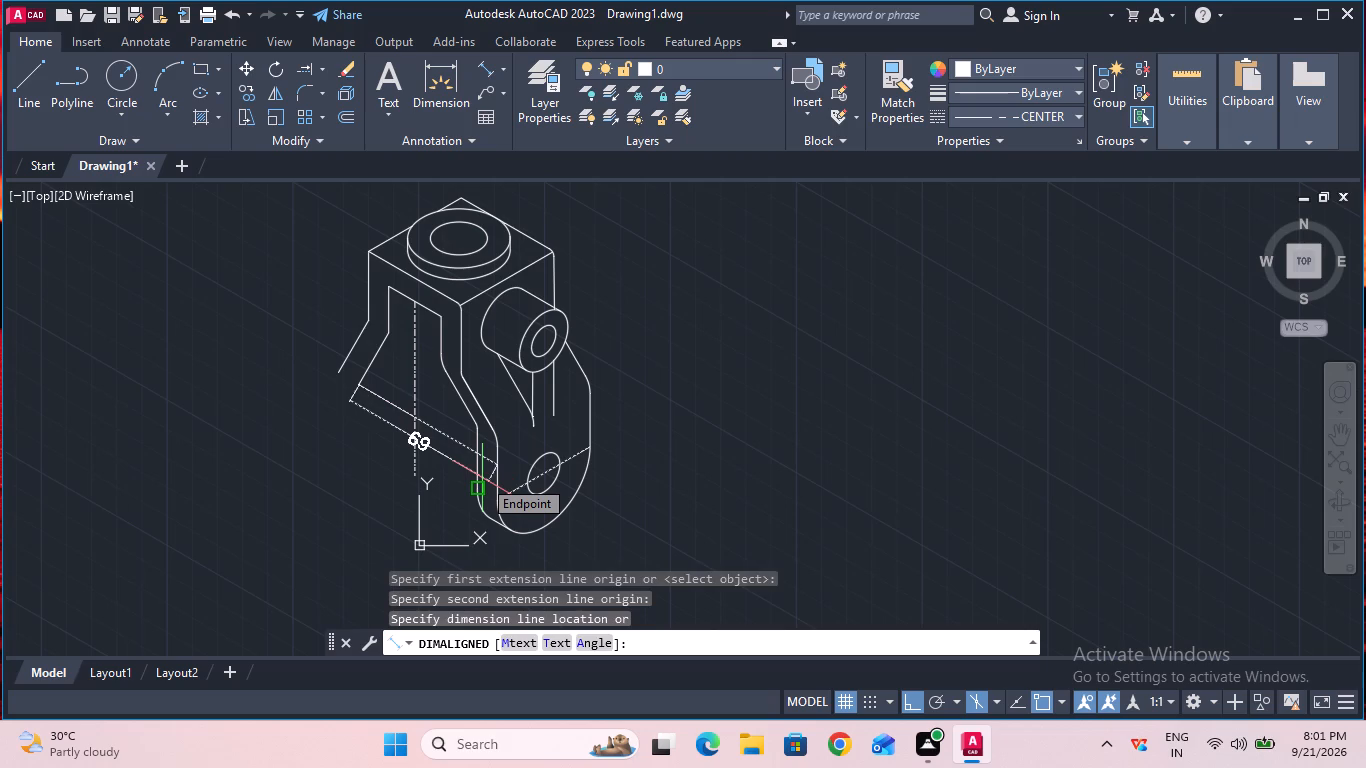
key(Escape)
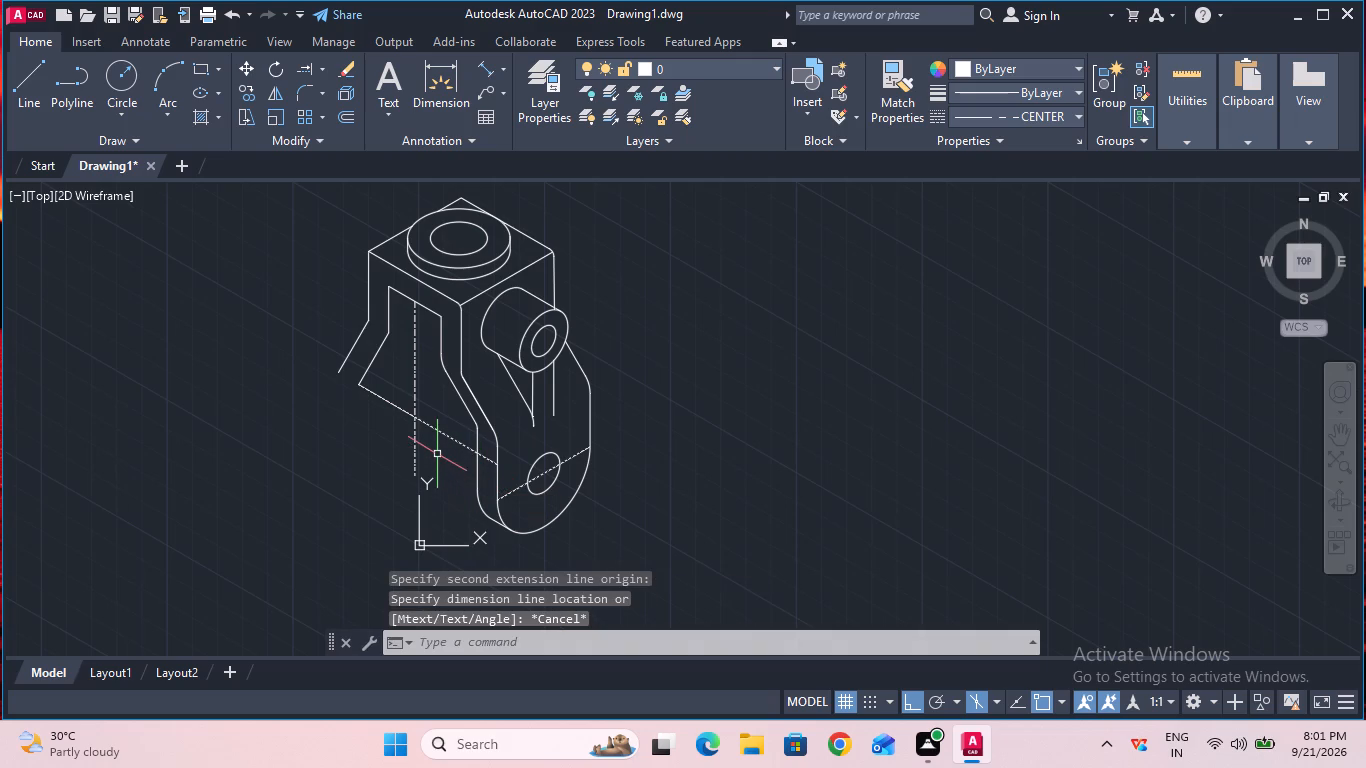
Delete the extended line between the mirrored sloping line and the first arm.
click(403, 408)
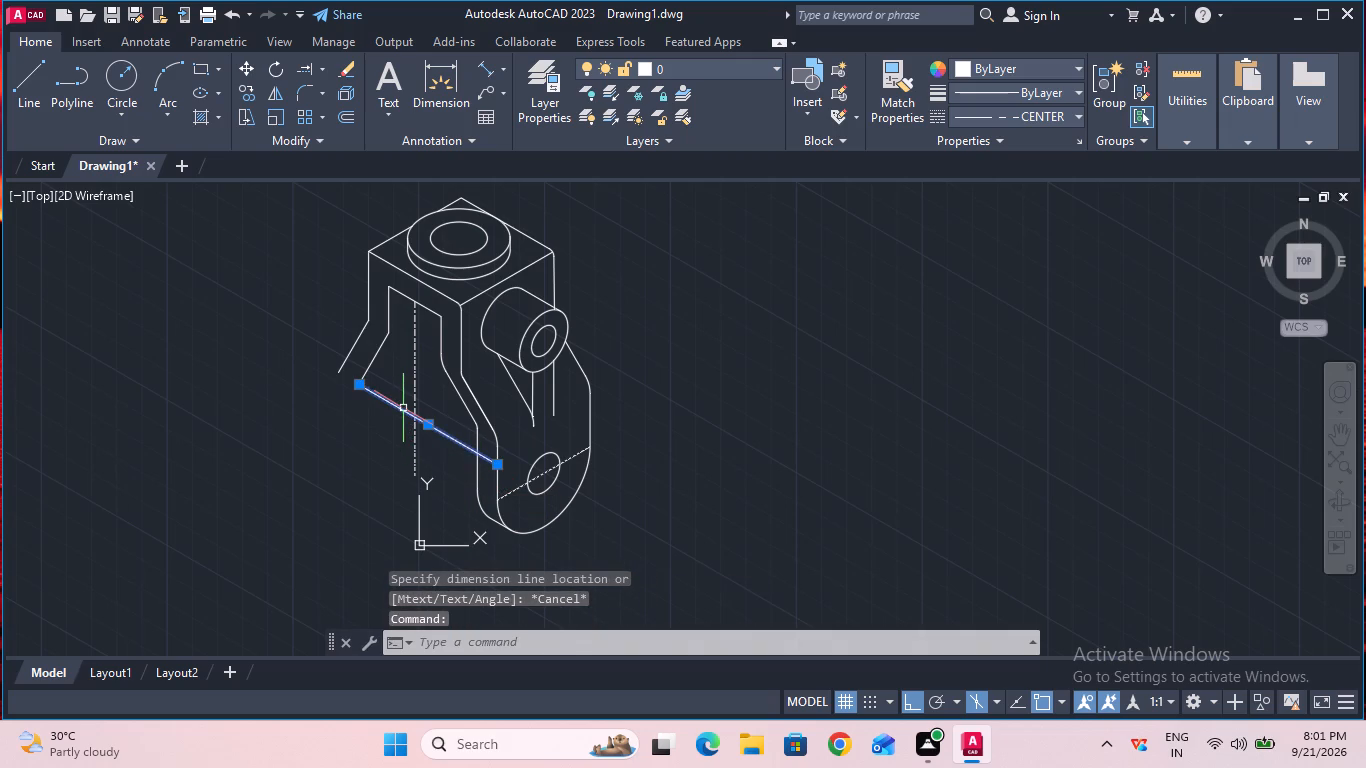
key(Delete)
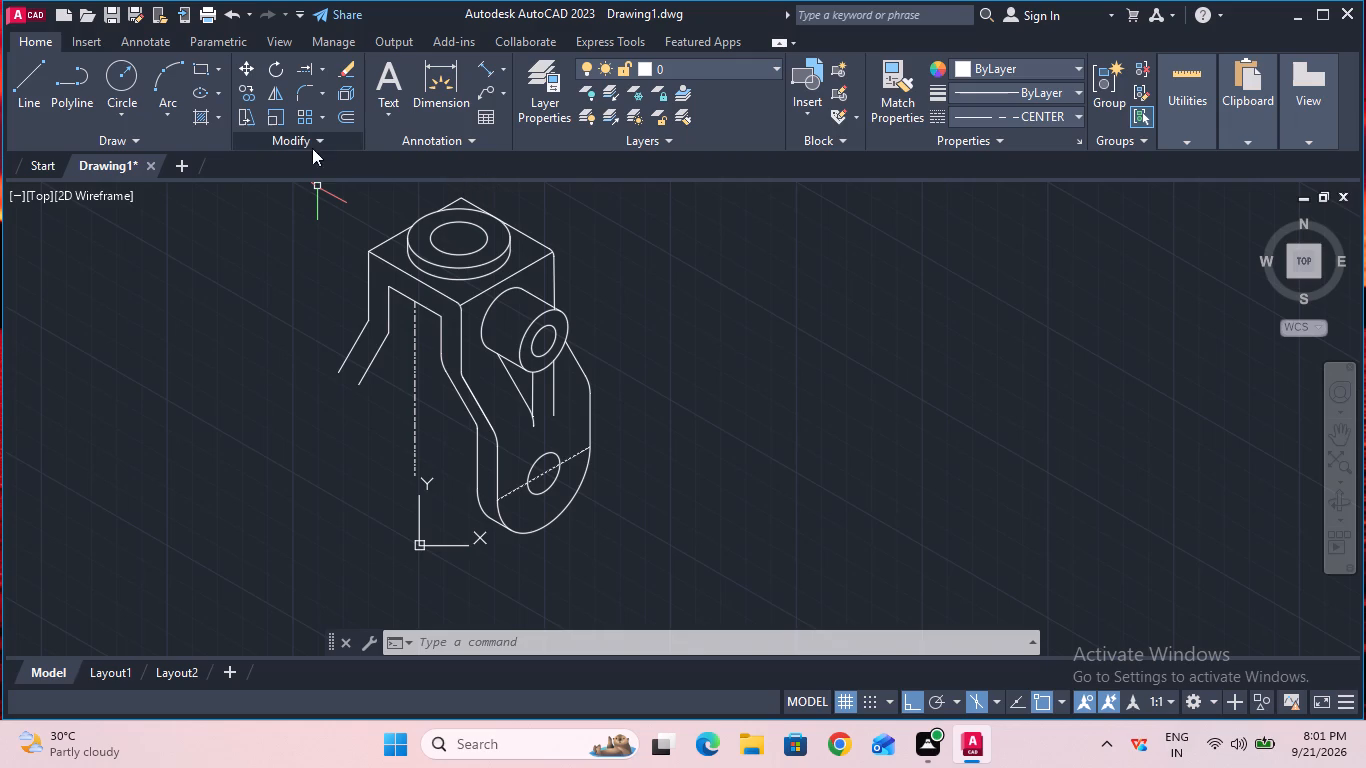
Copy the first arm's front-face vertical edges, rounded end arc and hole ellipse 69 mm along the isometric axis toward the second arm.
click(253, 100)
click(497, 469)
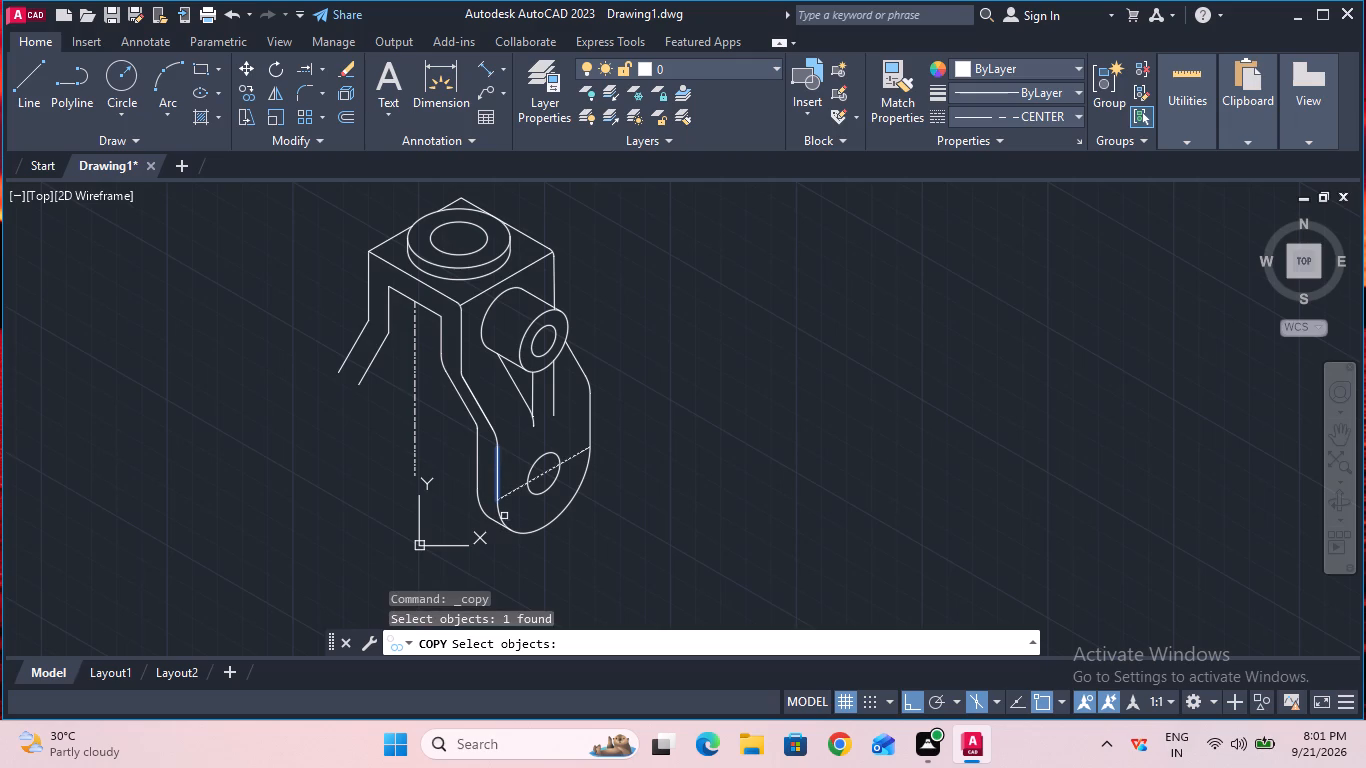
shift+click(504, 516)
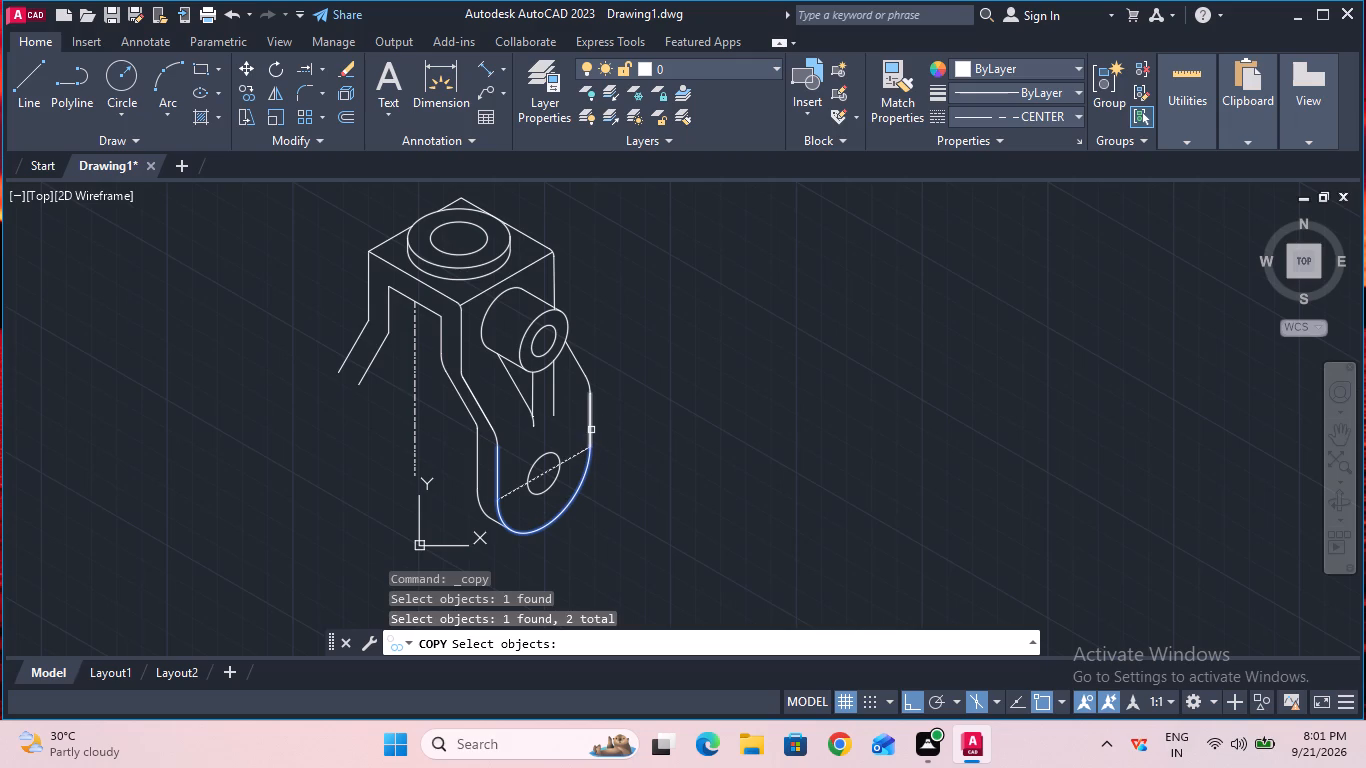
shift+click(591, 430)
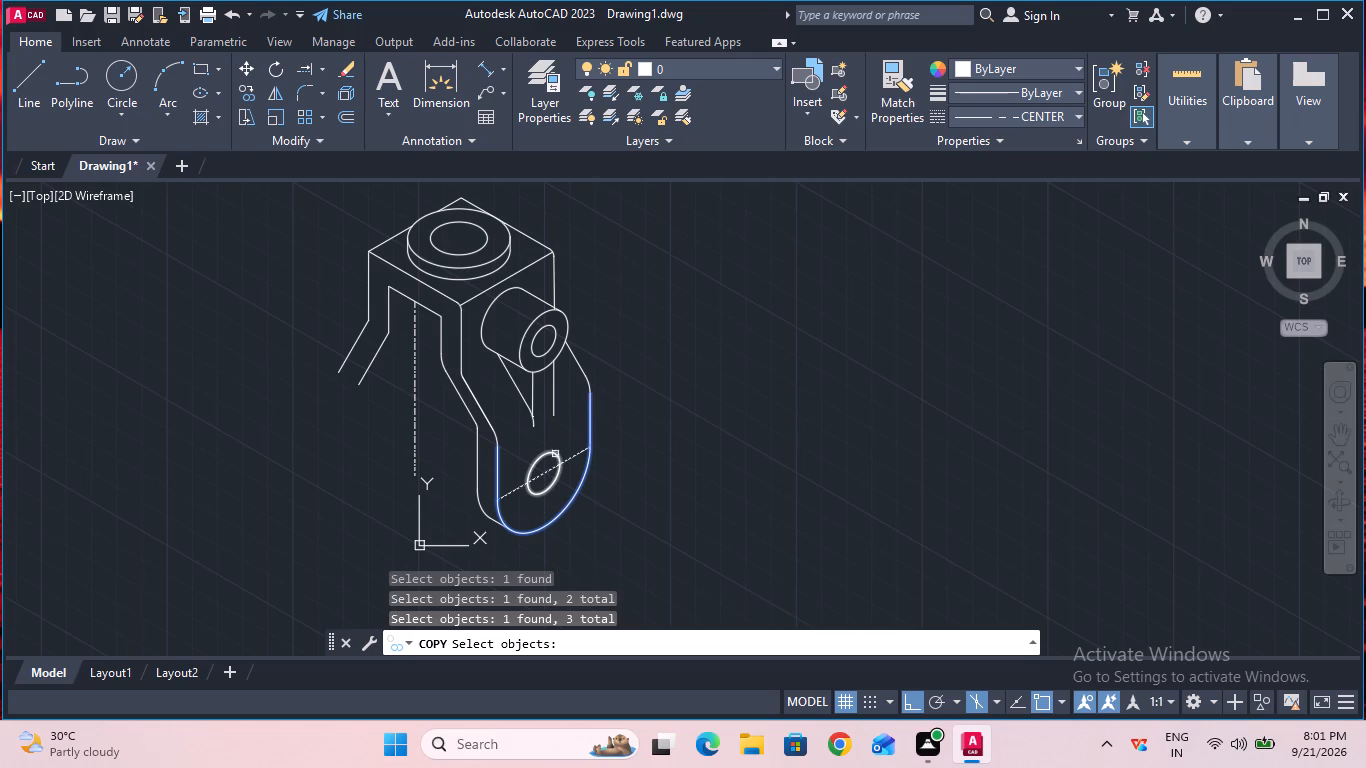
shift+click(555, 452)
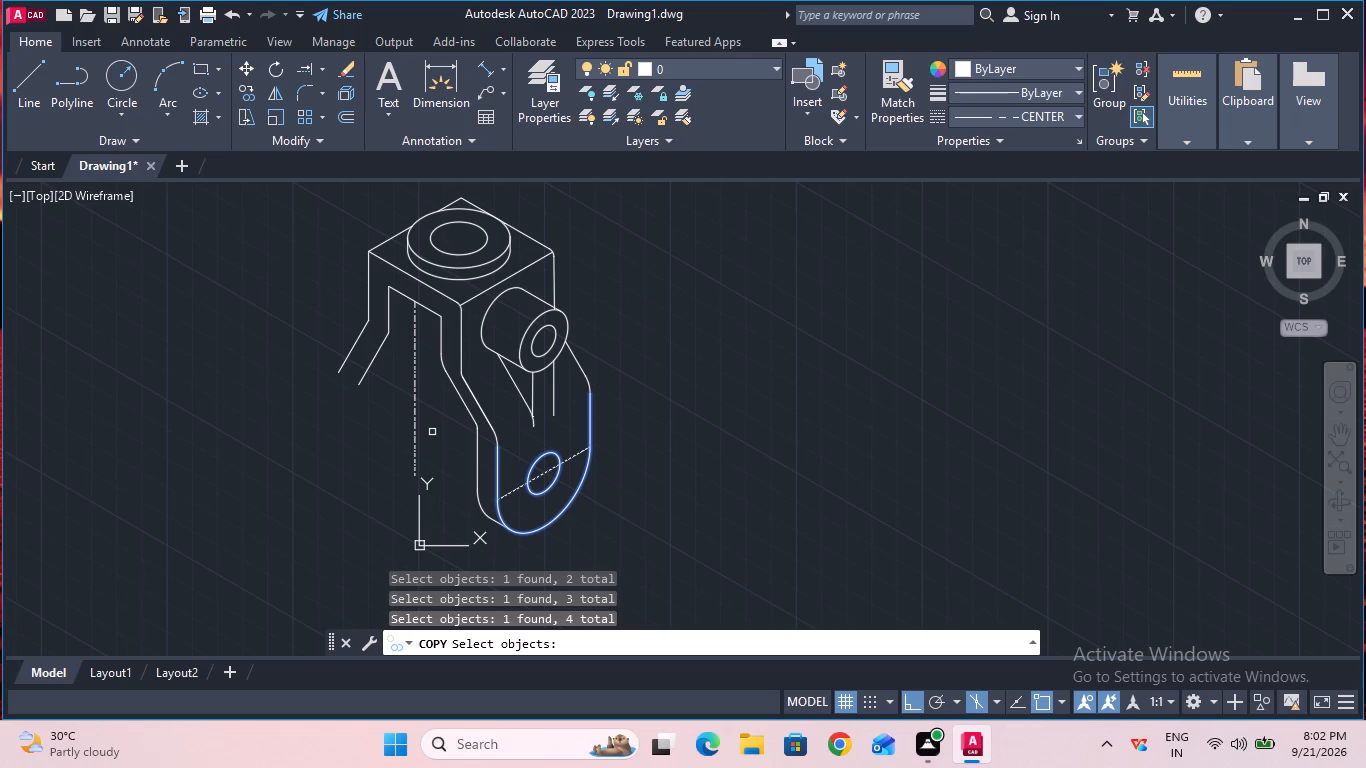
key(Return)
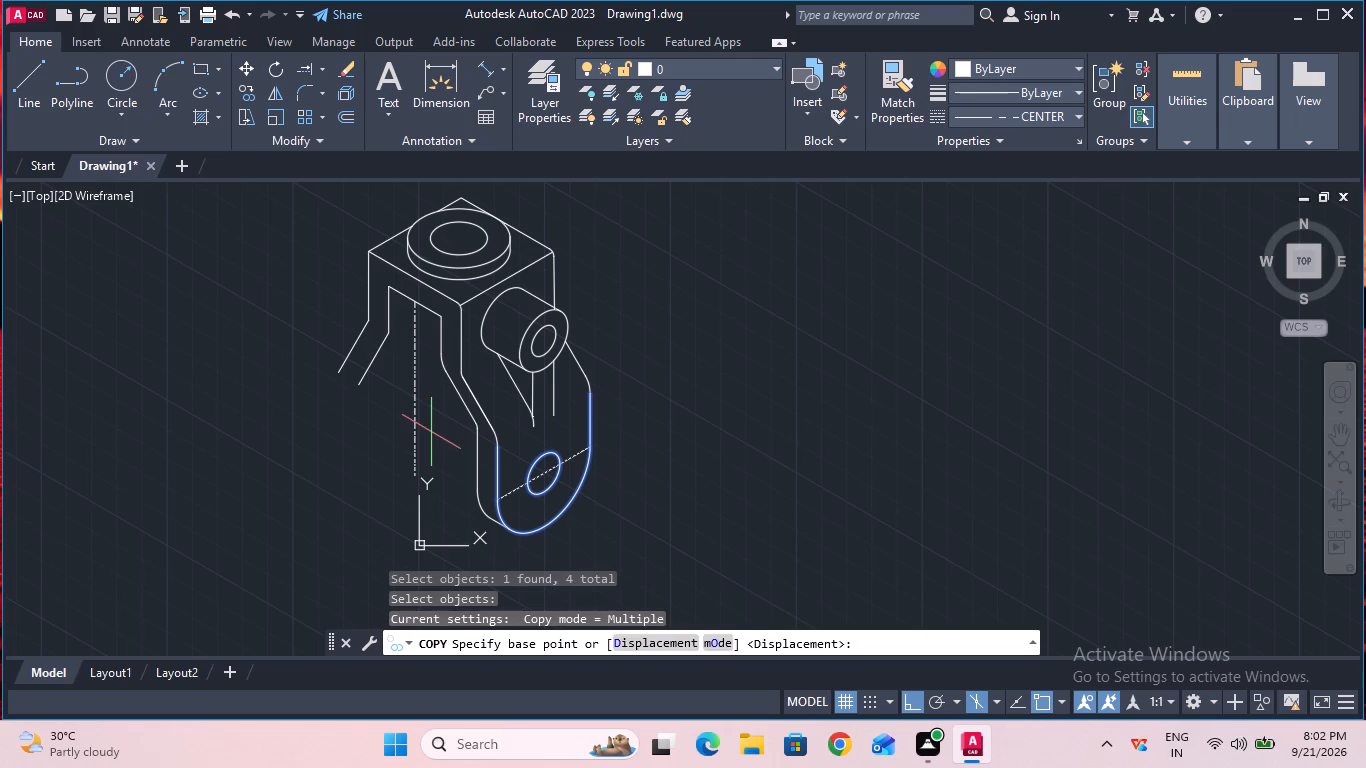
click(542, 478)
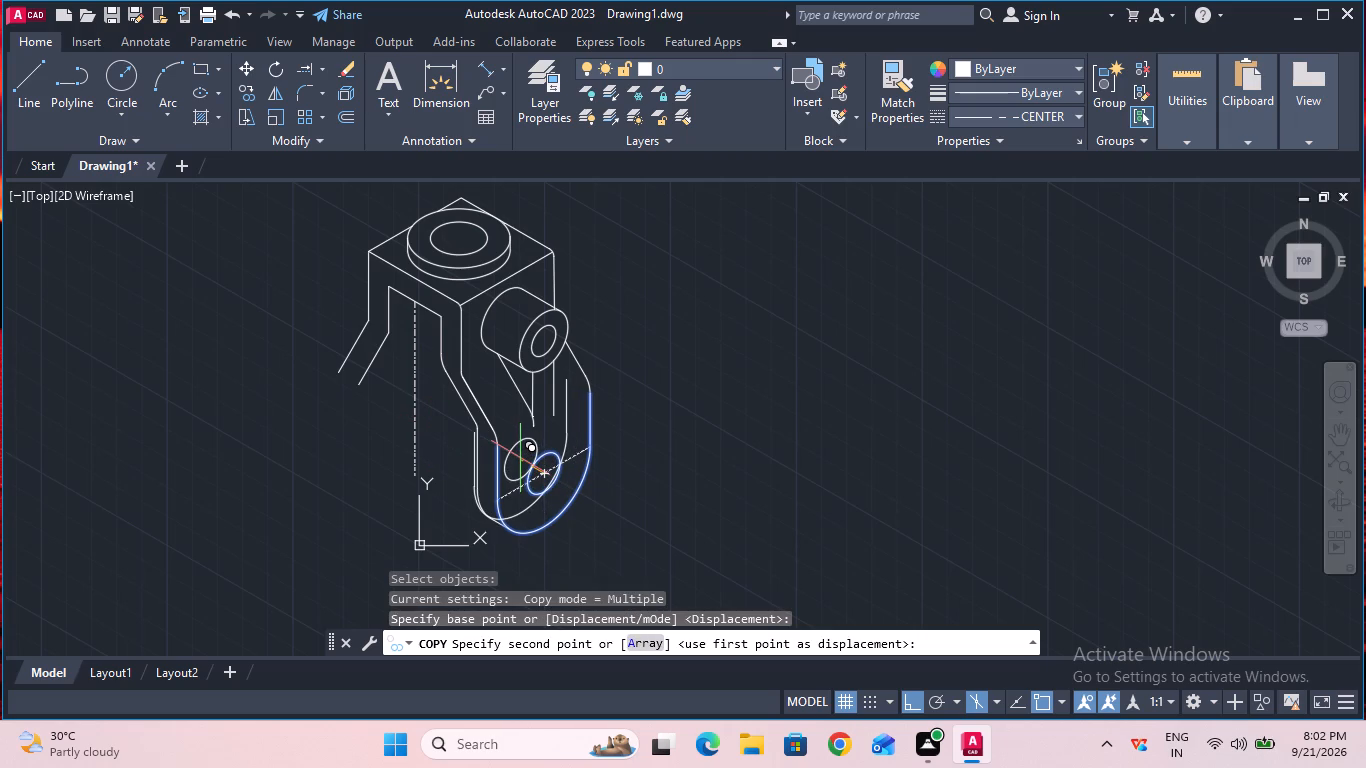
text(69)
key(Return)
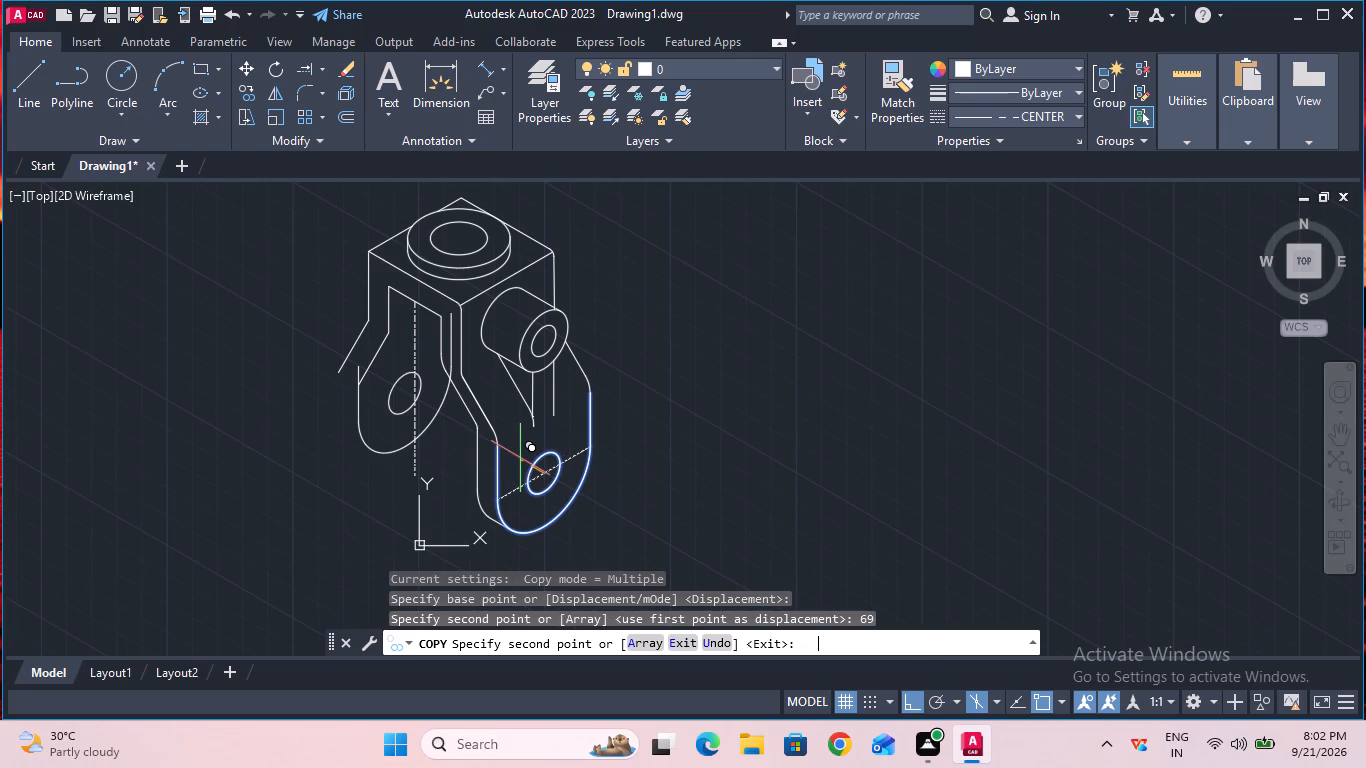
key(Escape)
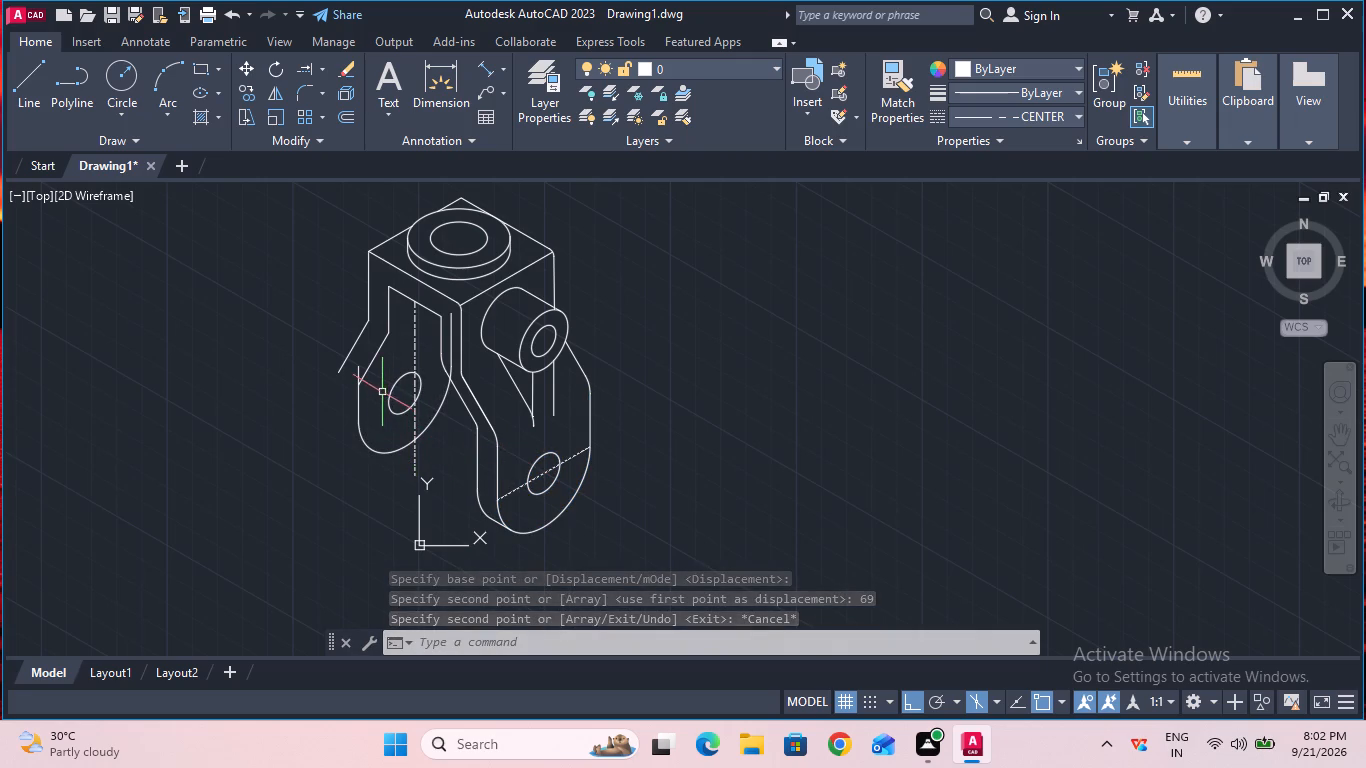
Trim away both copied vertical edges and the end of the copied arc overlapping the first arm.
click(319, 63)
click(323, 90)
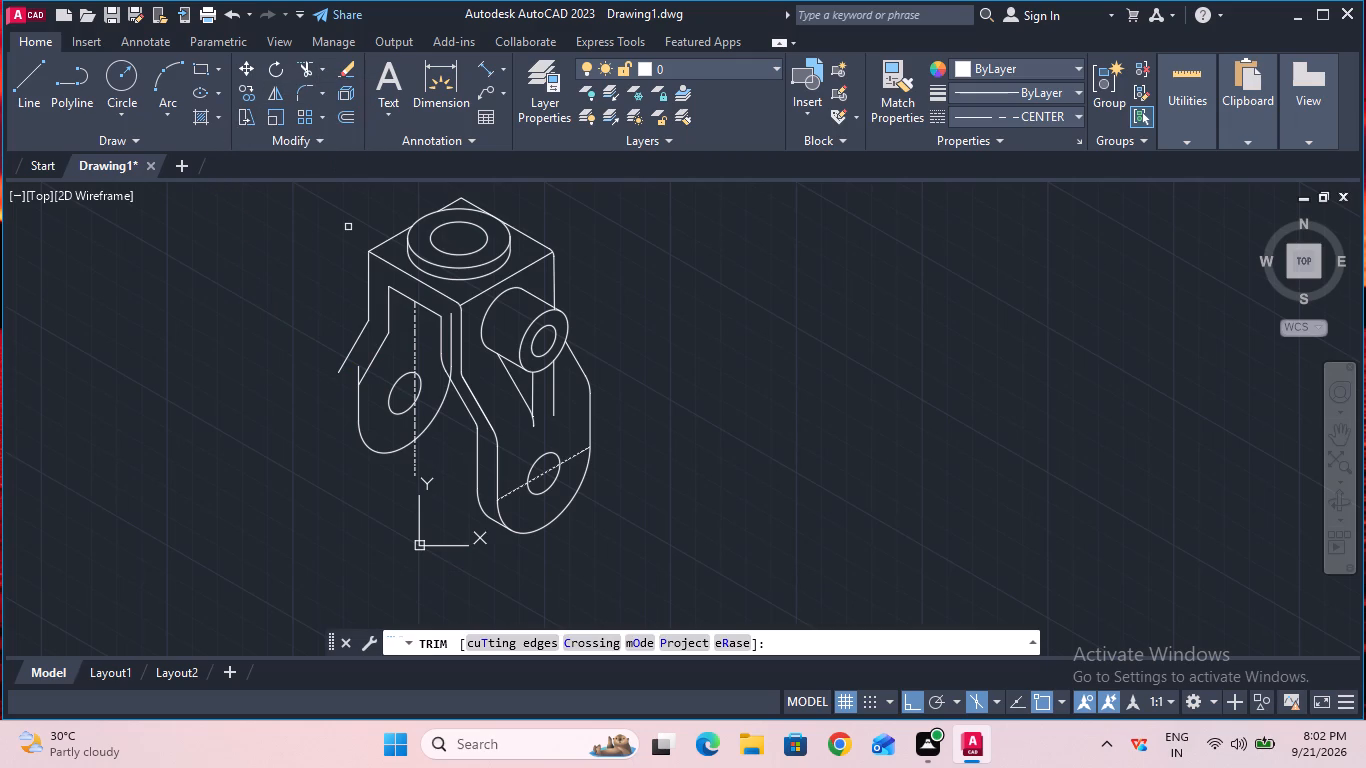
click(358, 367)
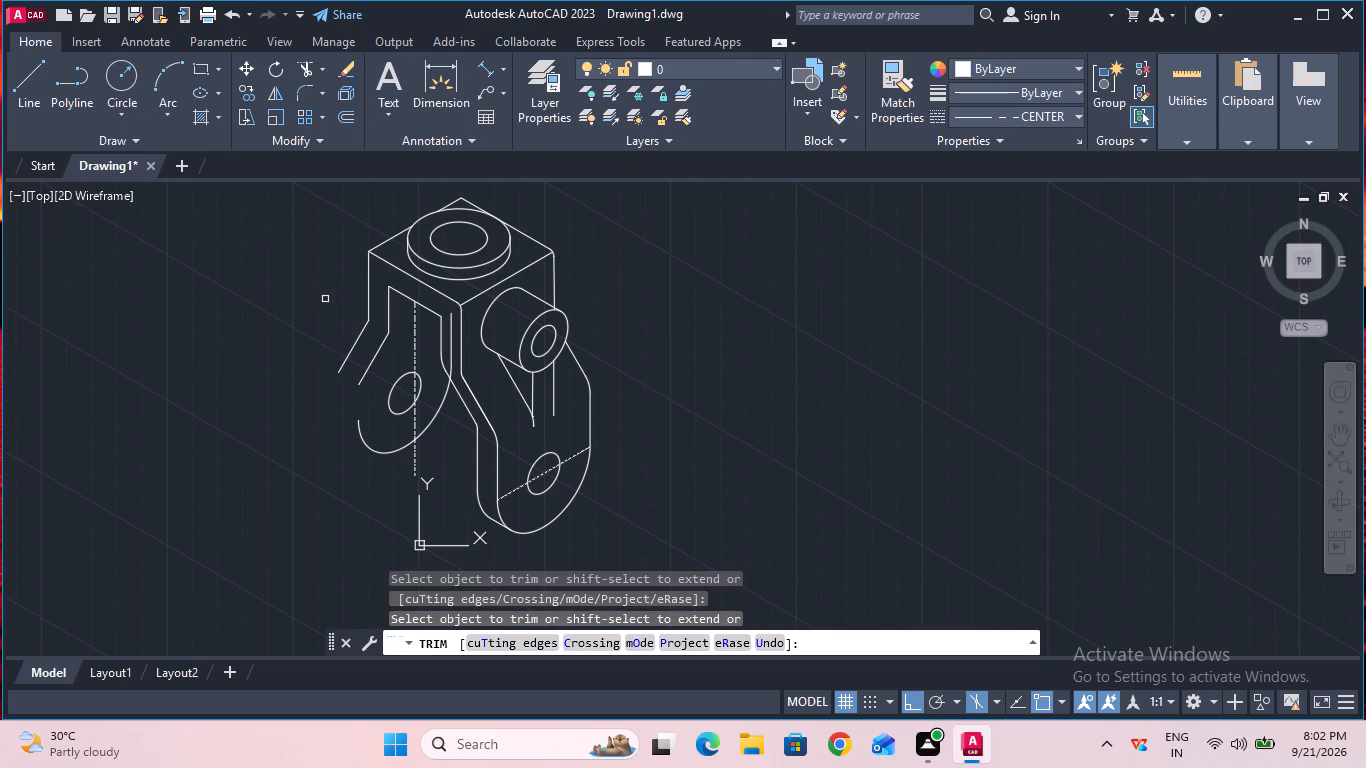
click(451, 332)
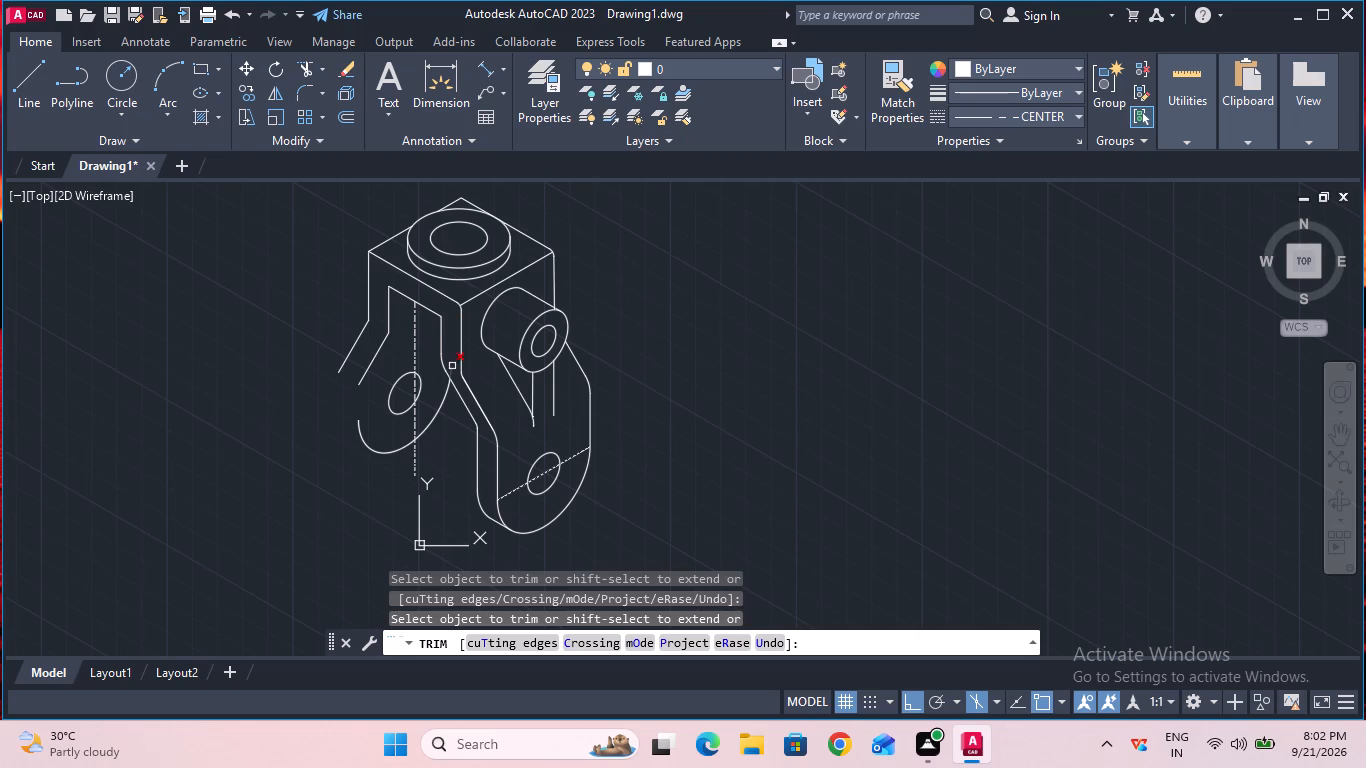
click(451, 366)
key(Escape)
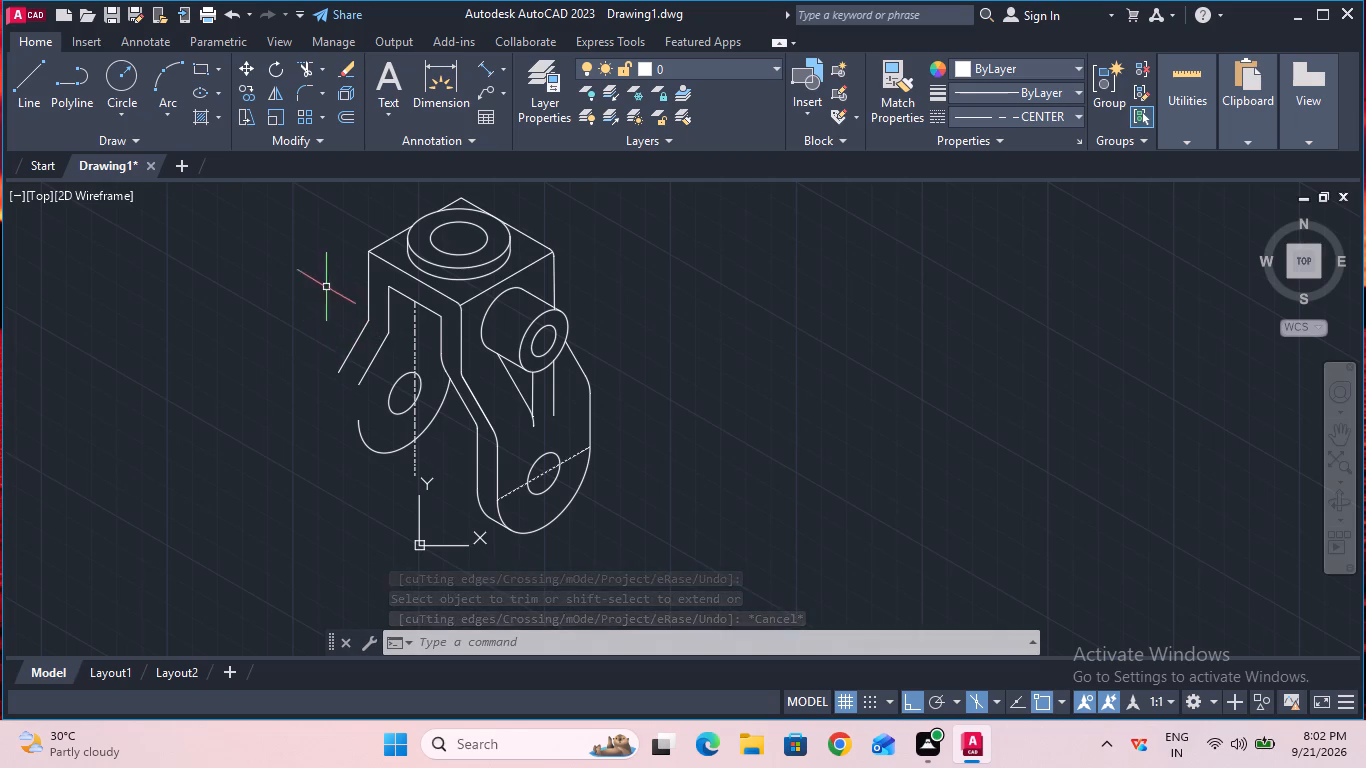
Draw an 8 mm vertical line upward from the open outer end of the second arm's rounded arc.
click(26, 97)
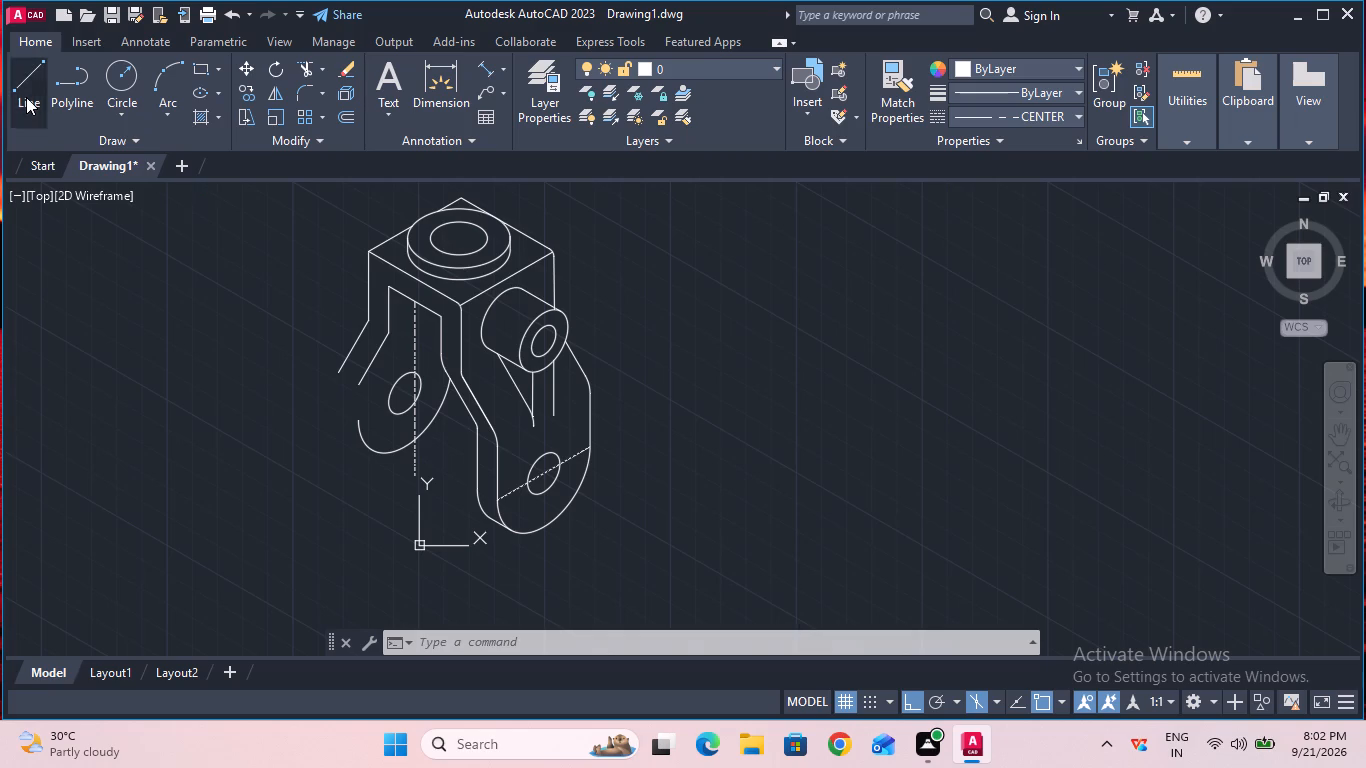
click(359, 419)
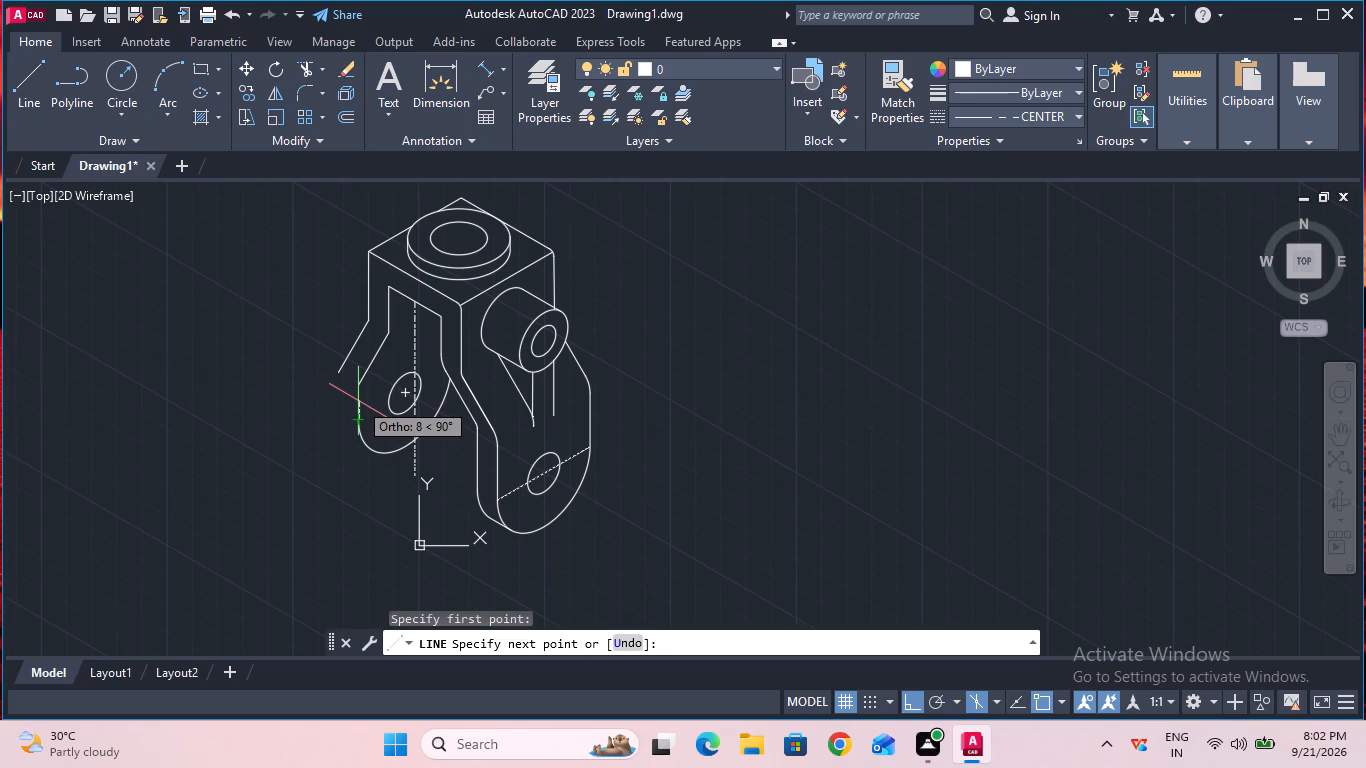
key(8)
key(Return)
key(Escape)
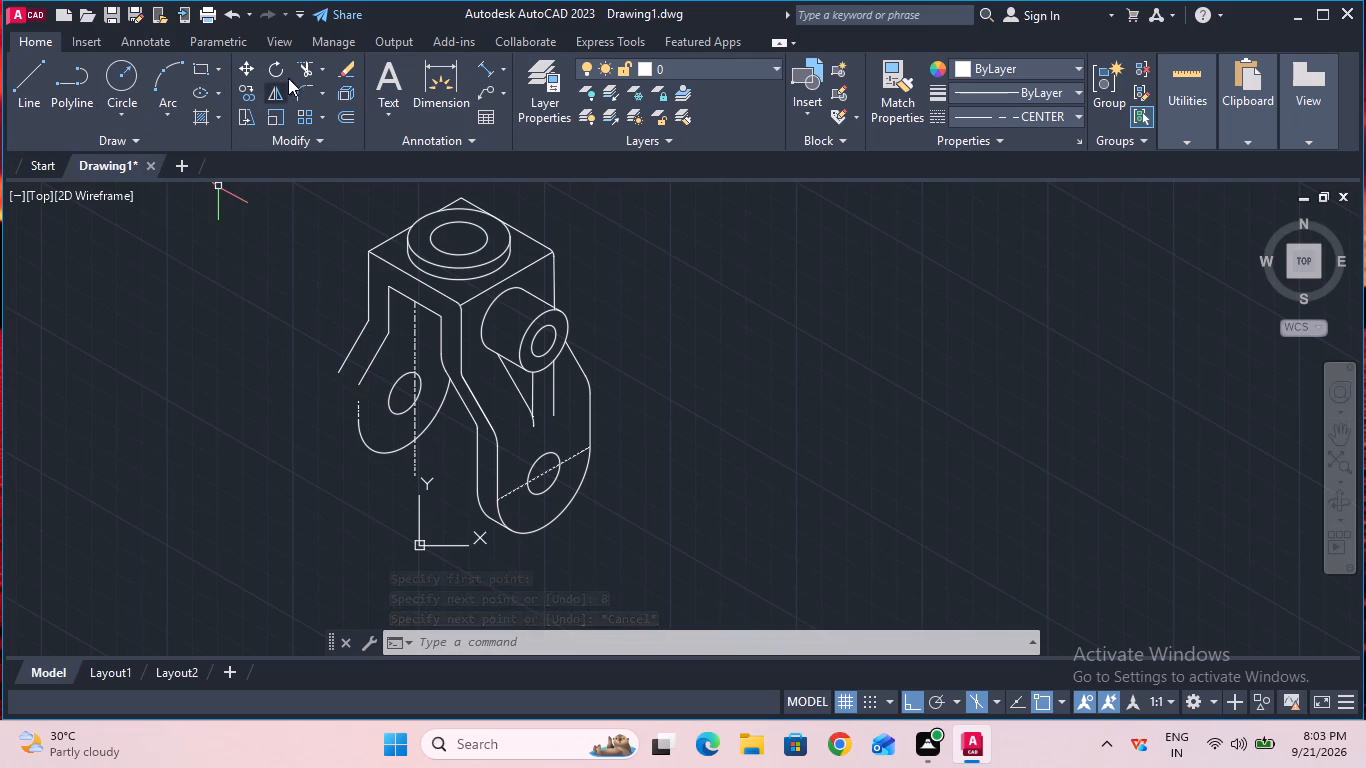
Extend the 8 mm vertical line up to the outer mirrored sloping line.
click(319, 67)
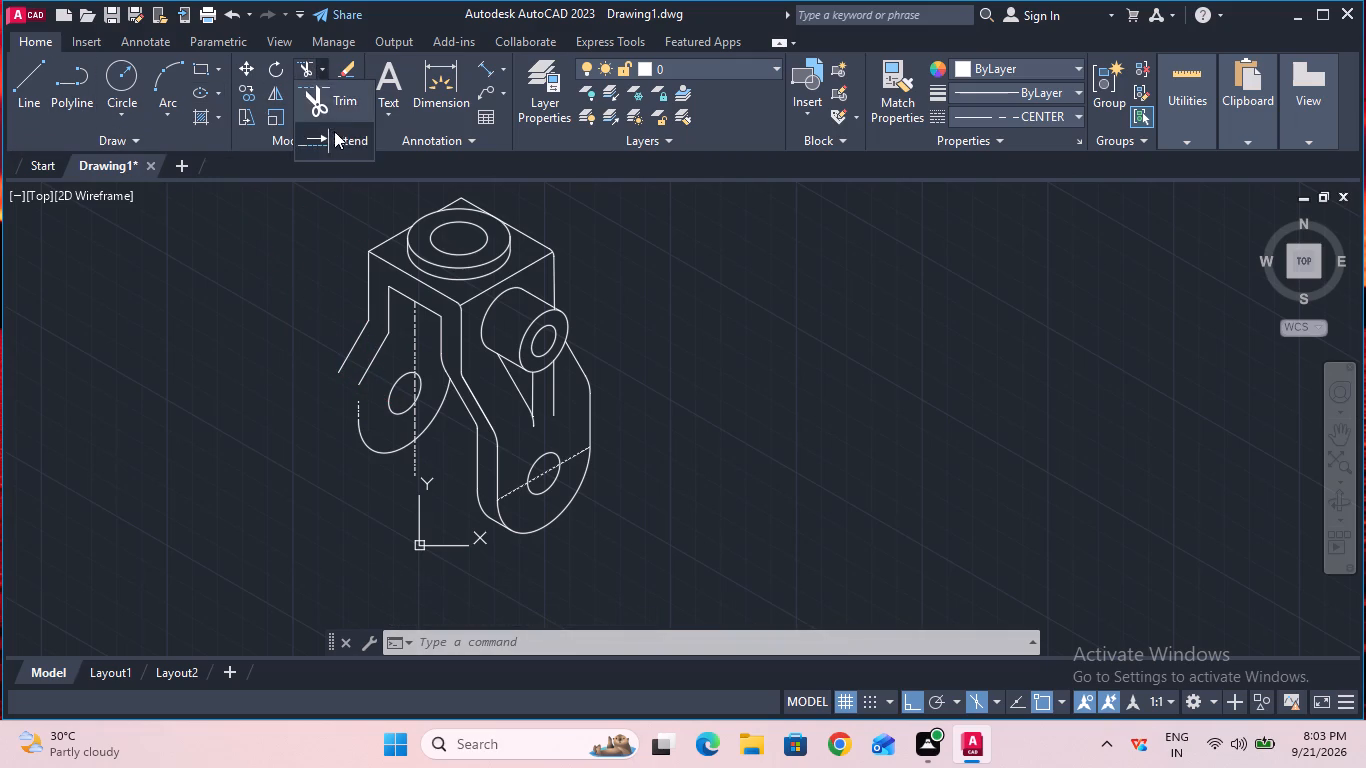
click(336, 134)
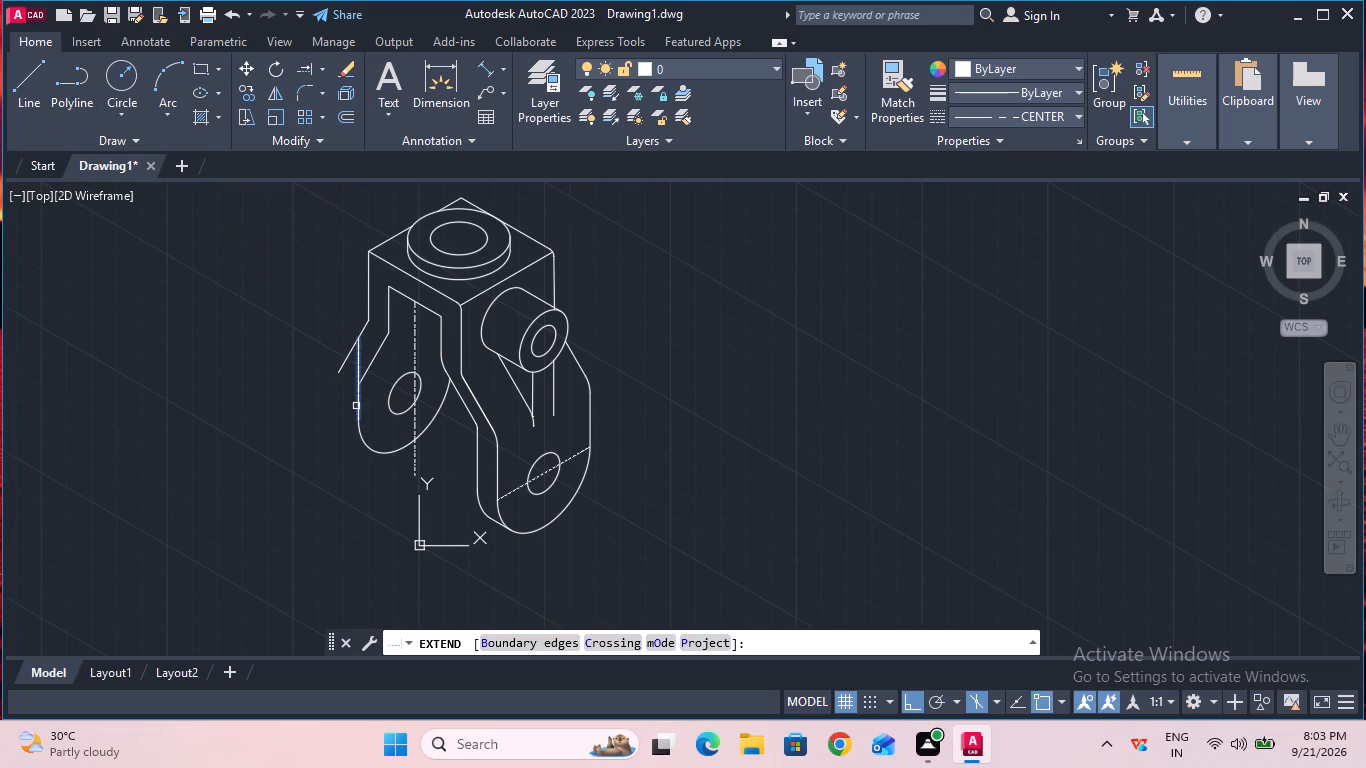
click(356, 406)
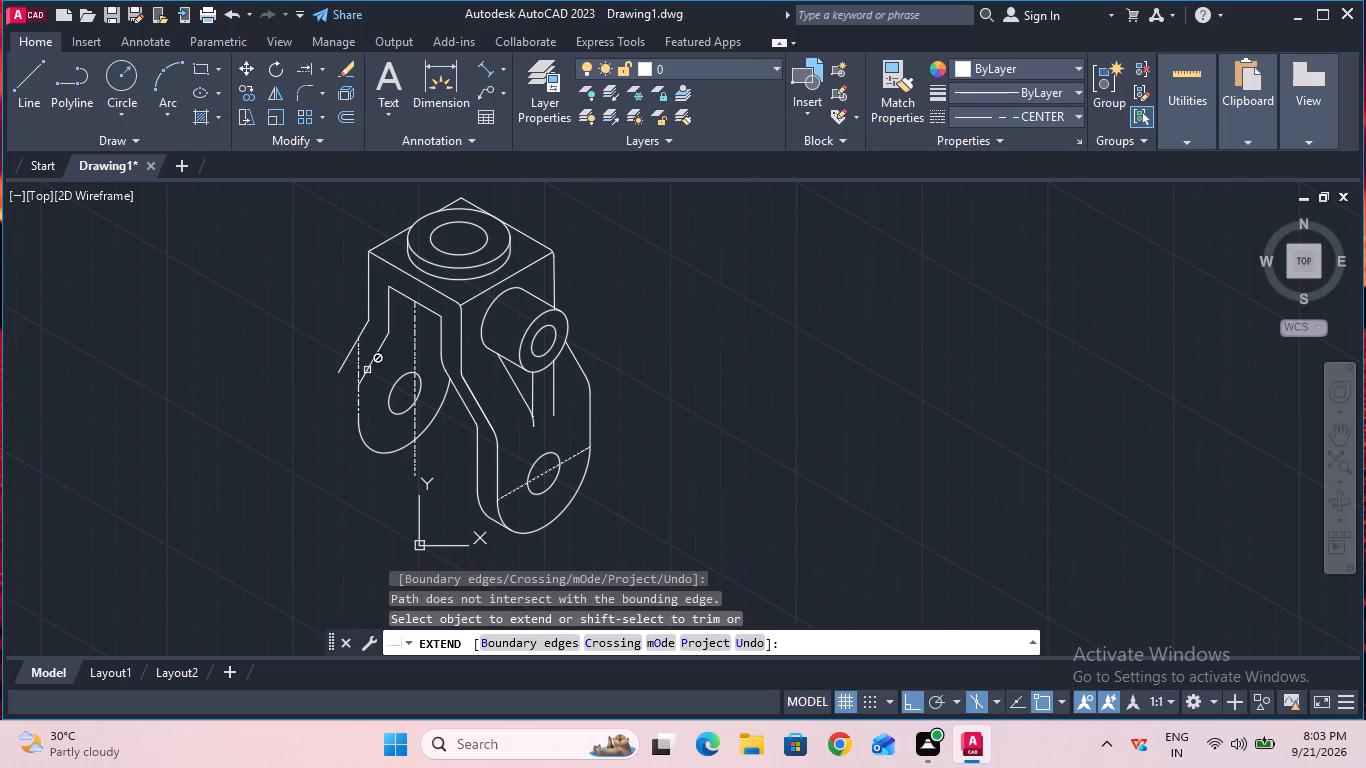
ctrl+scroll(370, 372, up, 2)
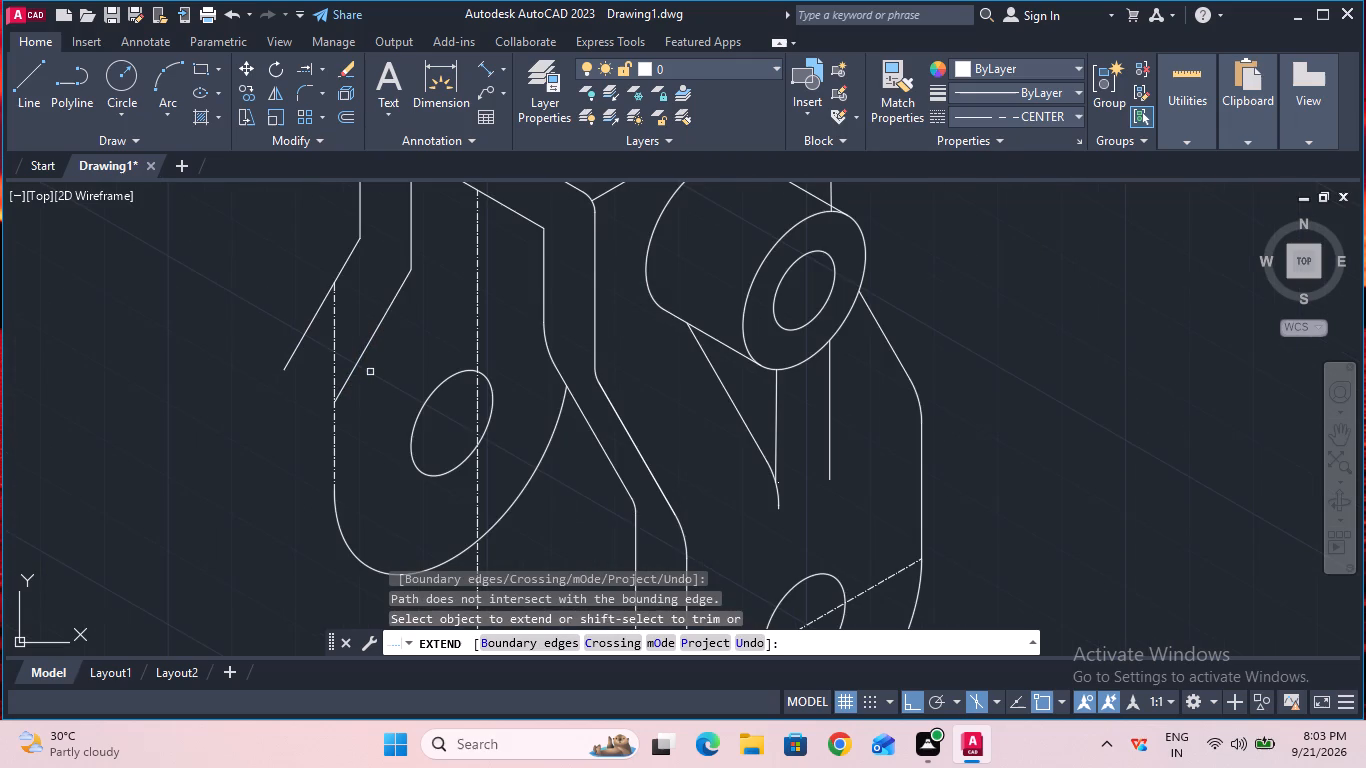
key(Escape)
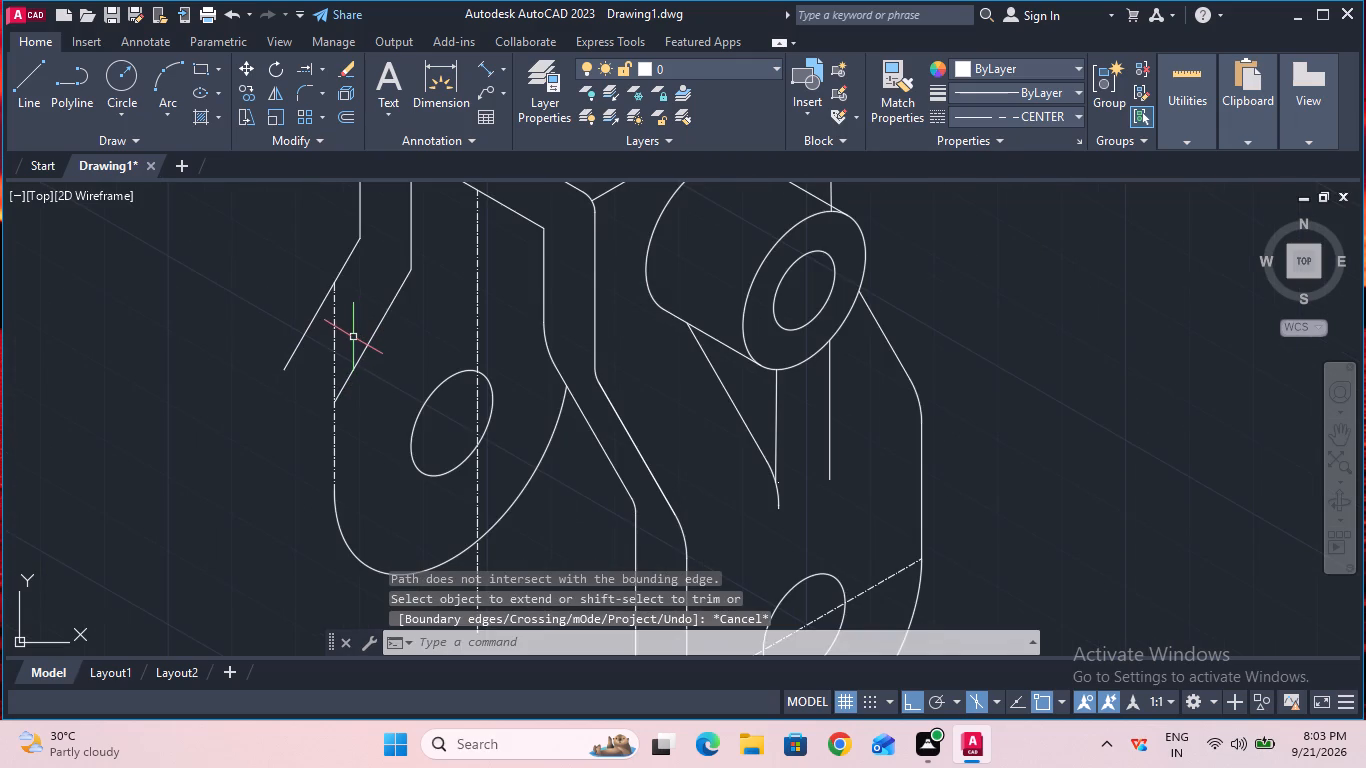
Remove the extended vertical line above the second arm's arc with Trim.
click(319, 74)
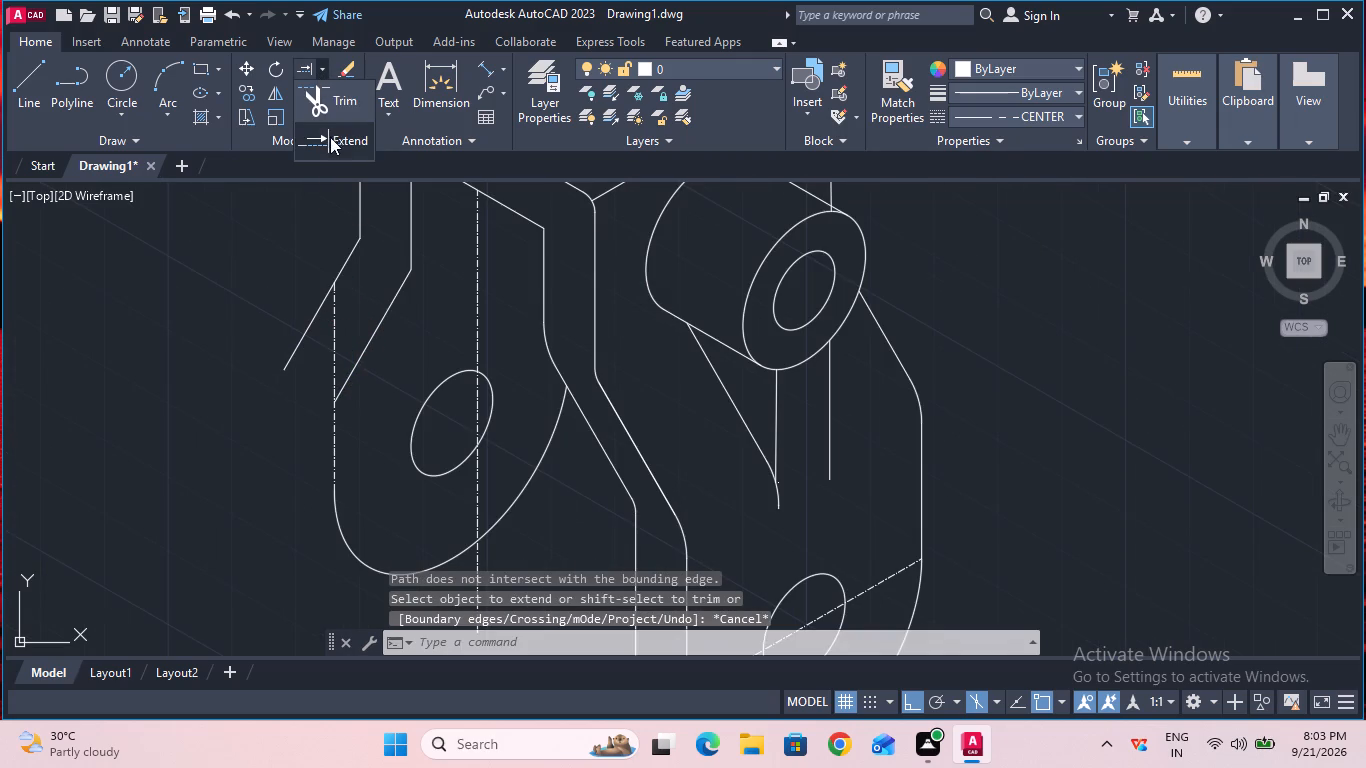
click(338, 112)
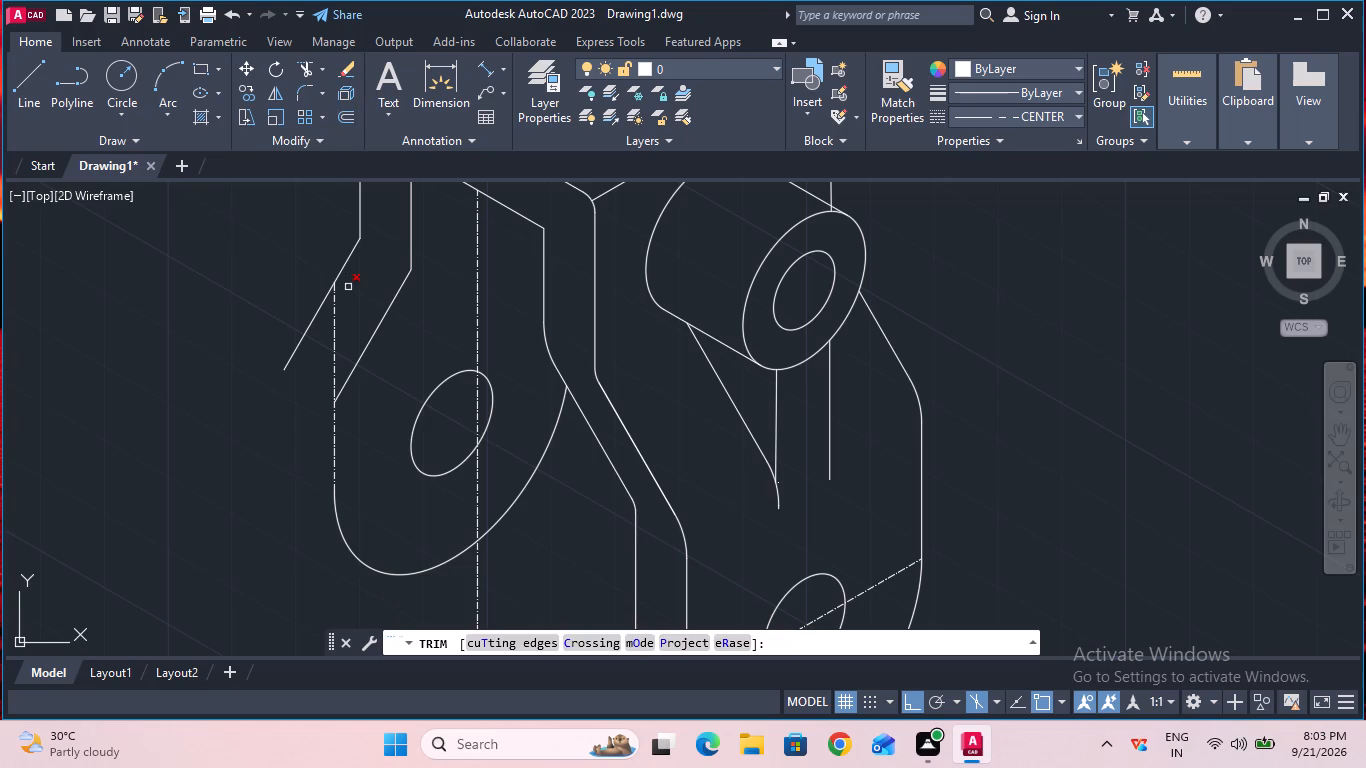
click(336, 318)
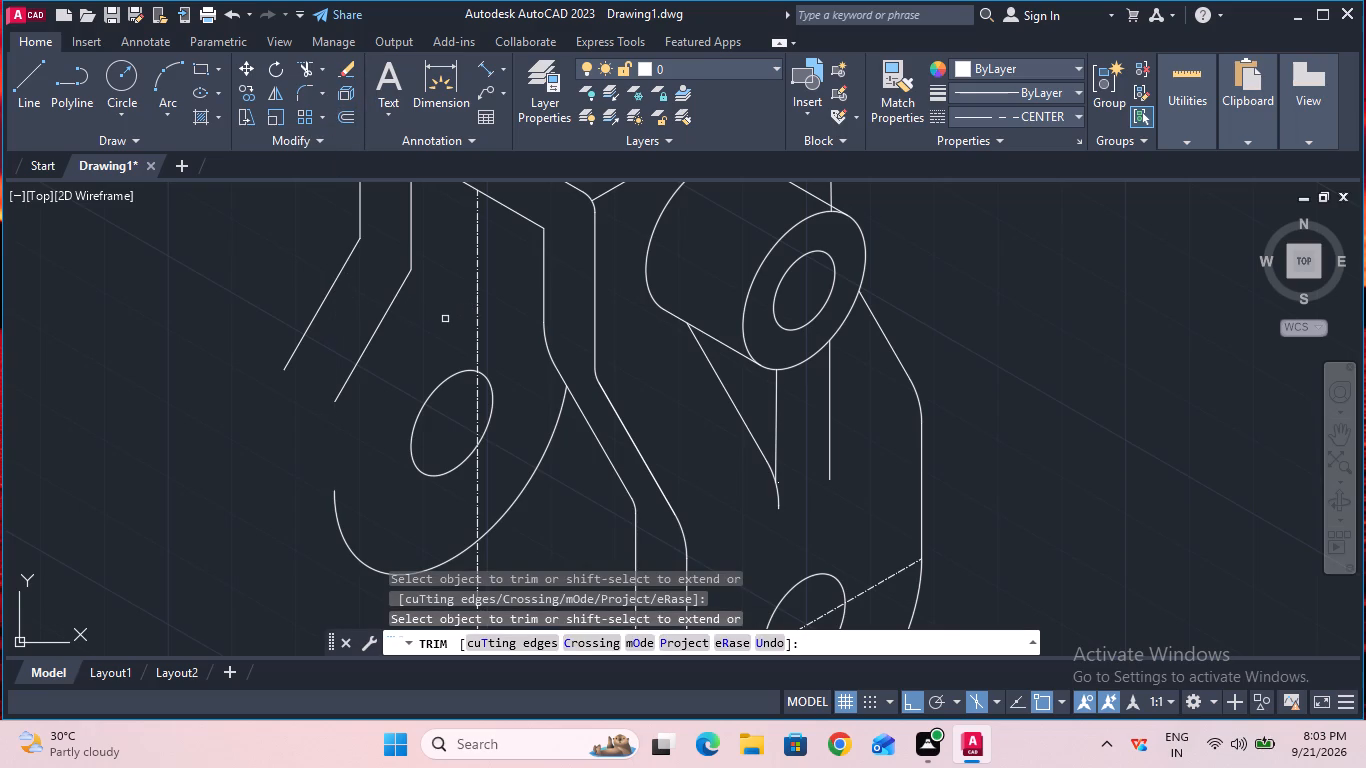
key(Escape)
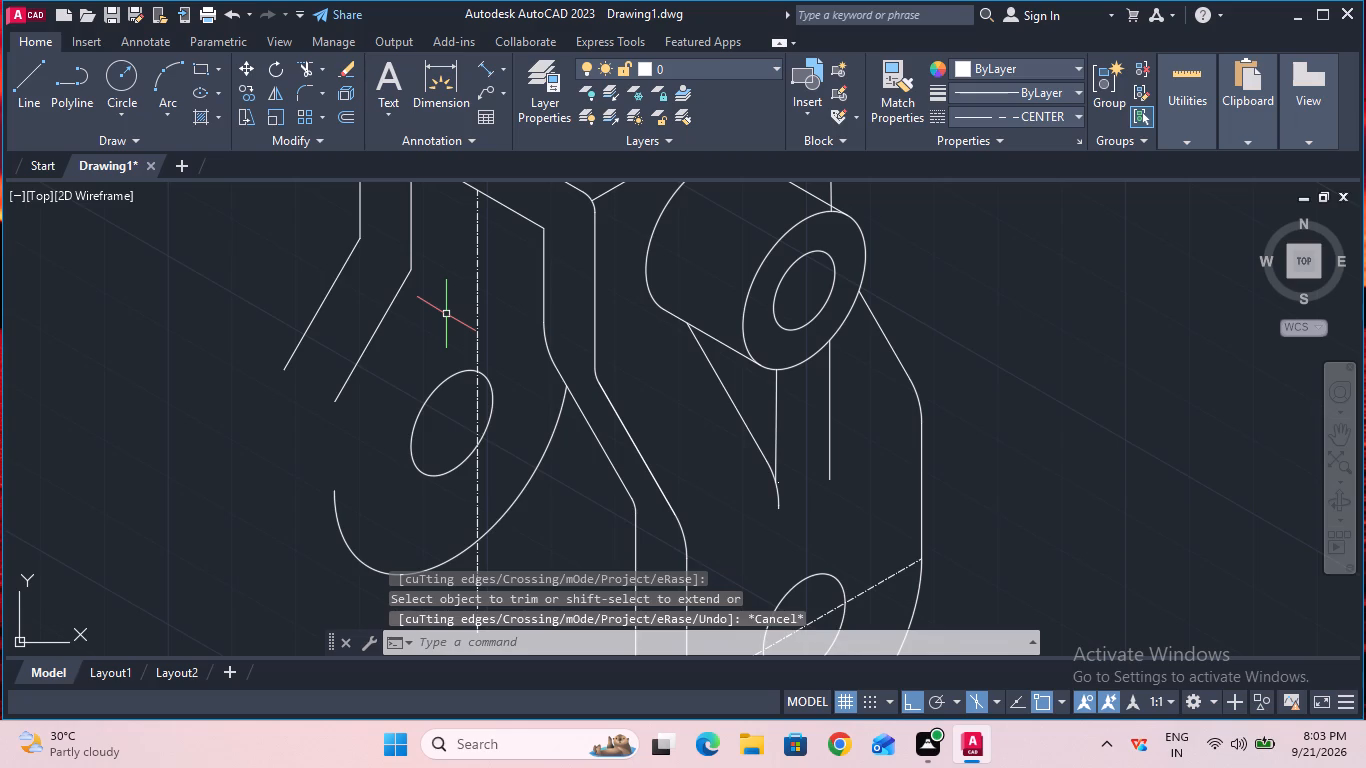
Draw a vertical line from the arc's open end to the lower end of the inner mirrored sloping line.
click(26, 69)
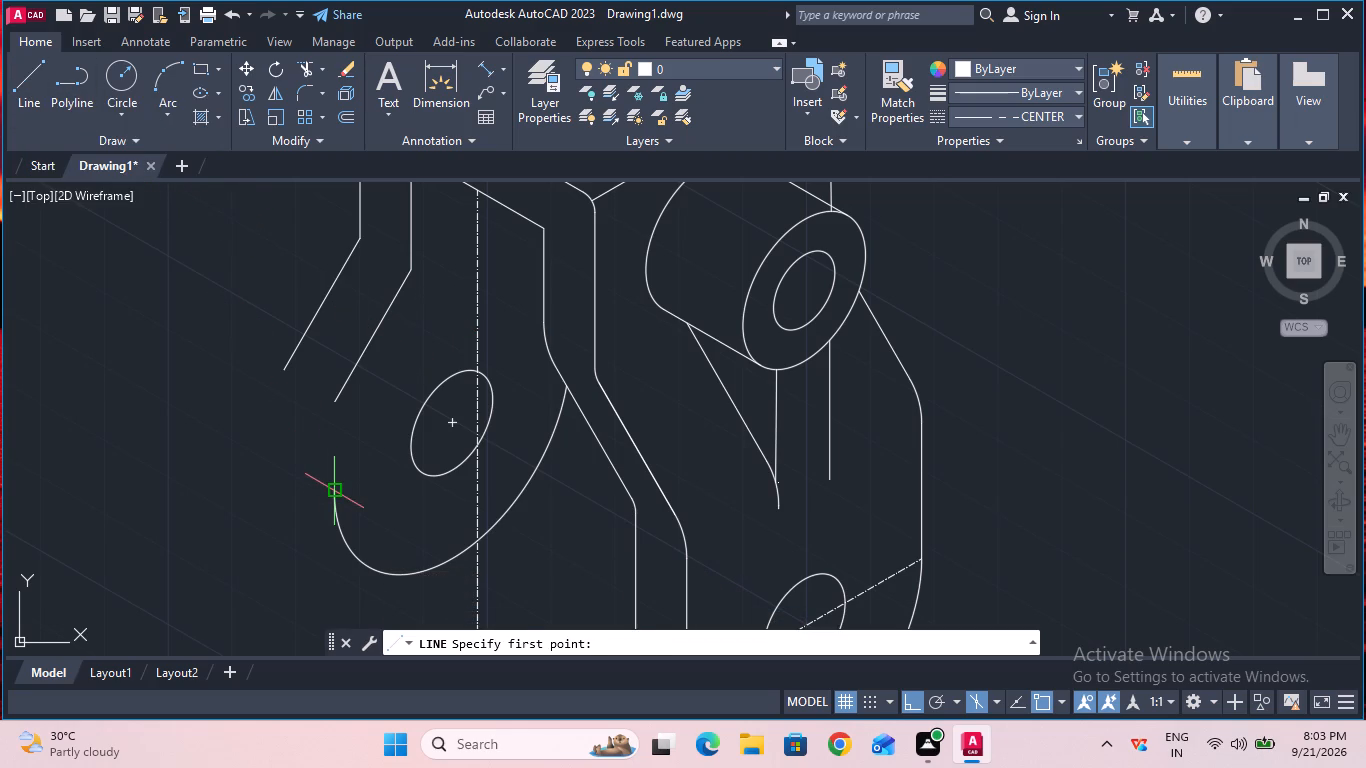
click(335, 496)
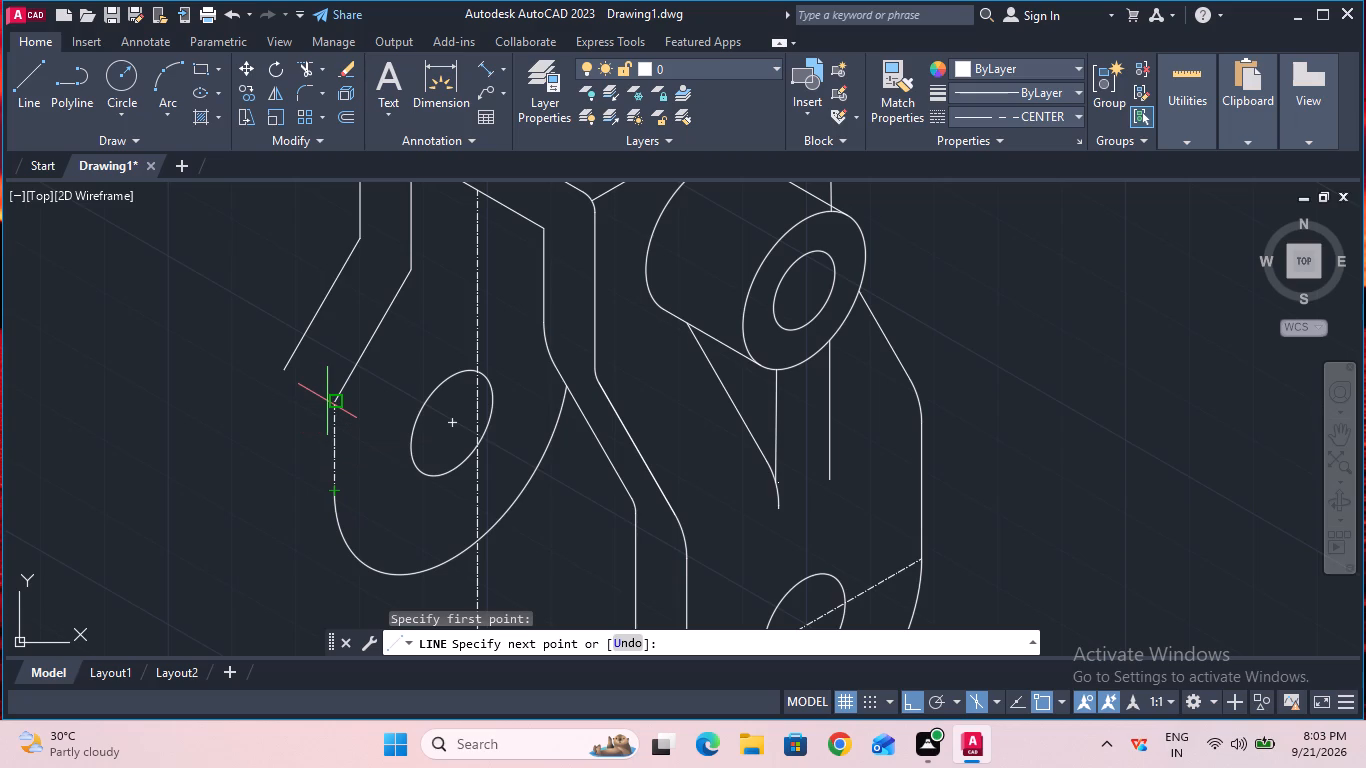
click(329, 400)
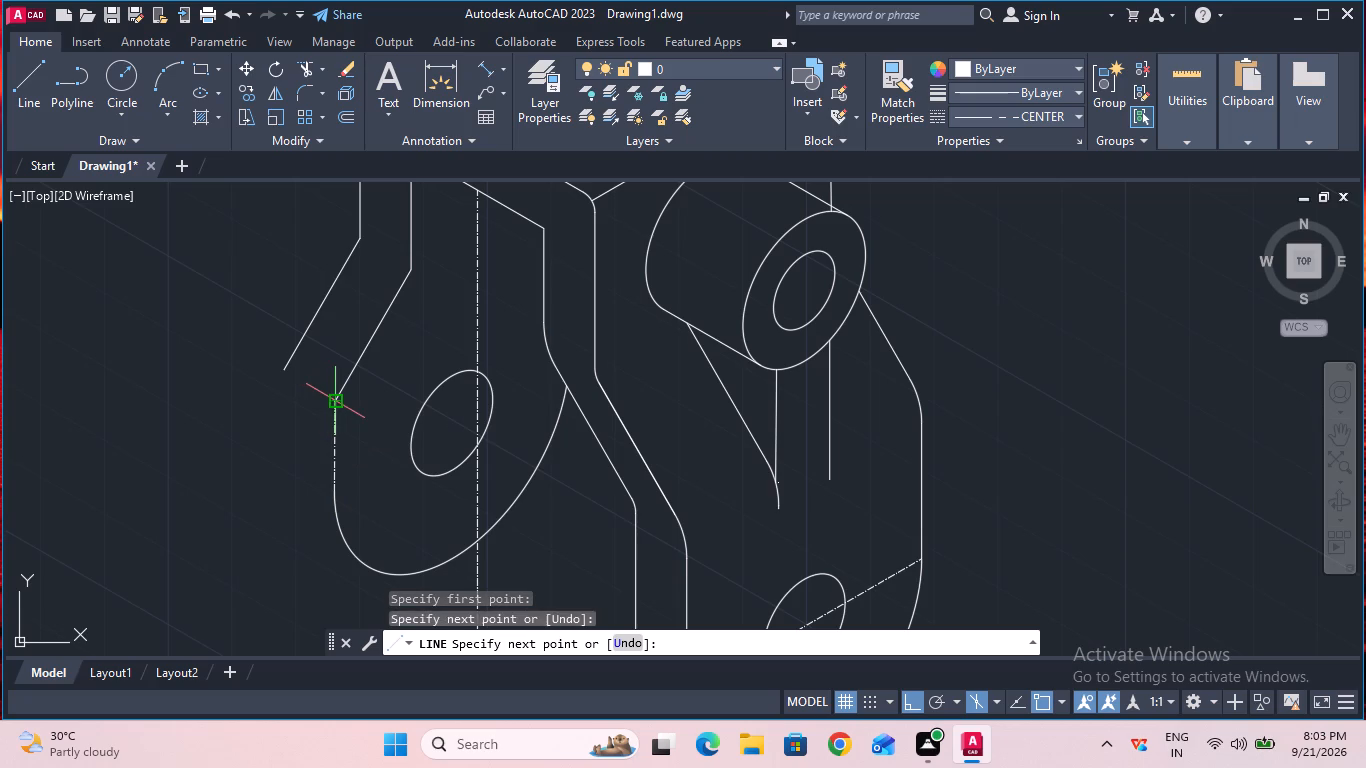
key(Escape)
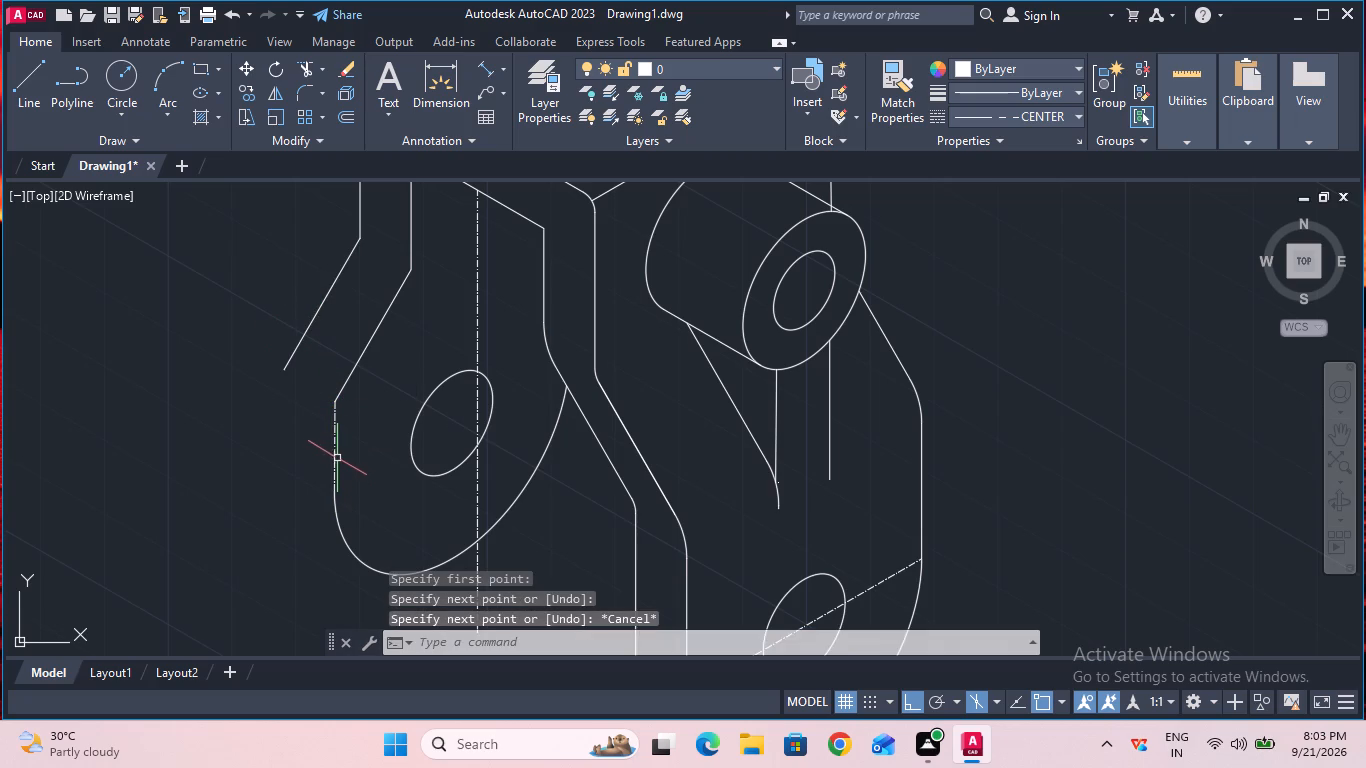
Set the linetype of the second arm's new vertical edge to ByBlock.
click(336, 455)
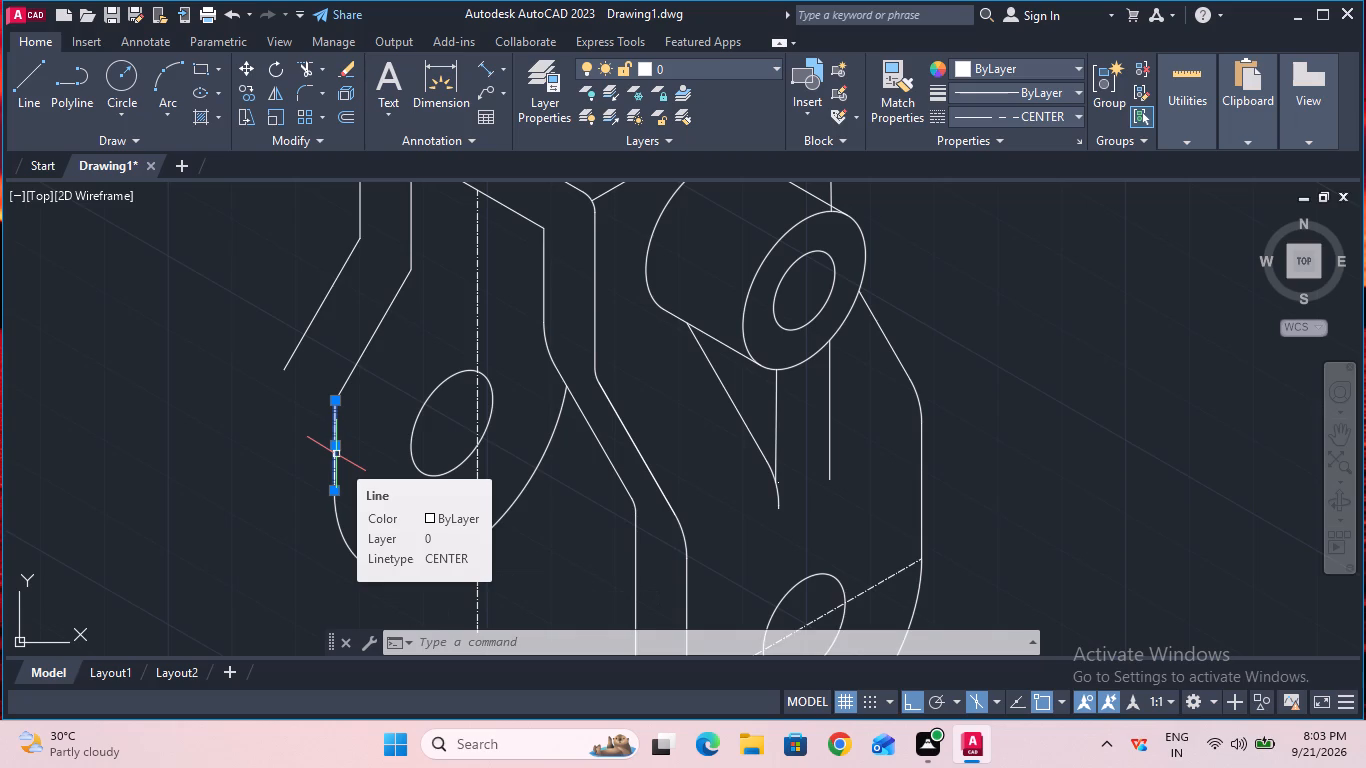
text(pr)
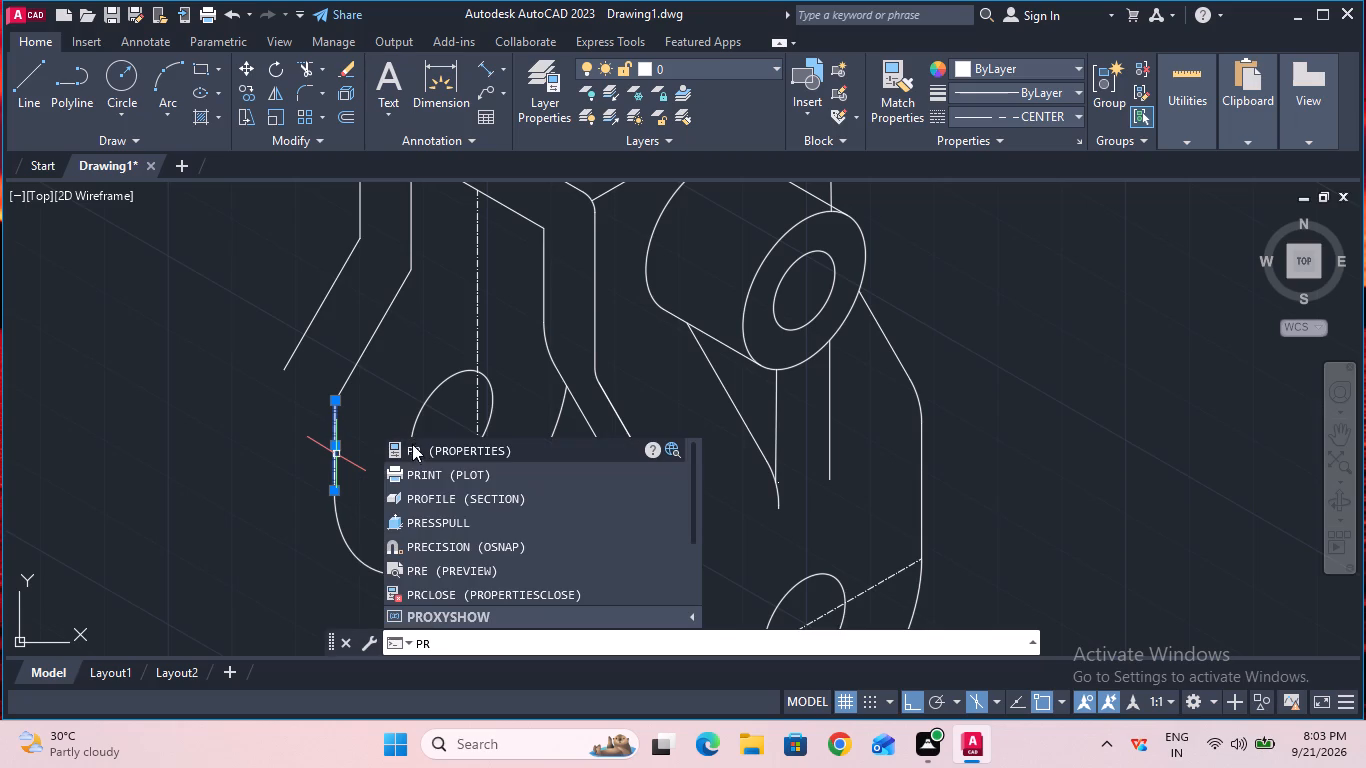
click(417, 449)
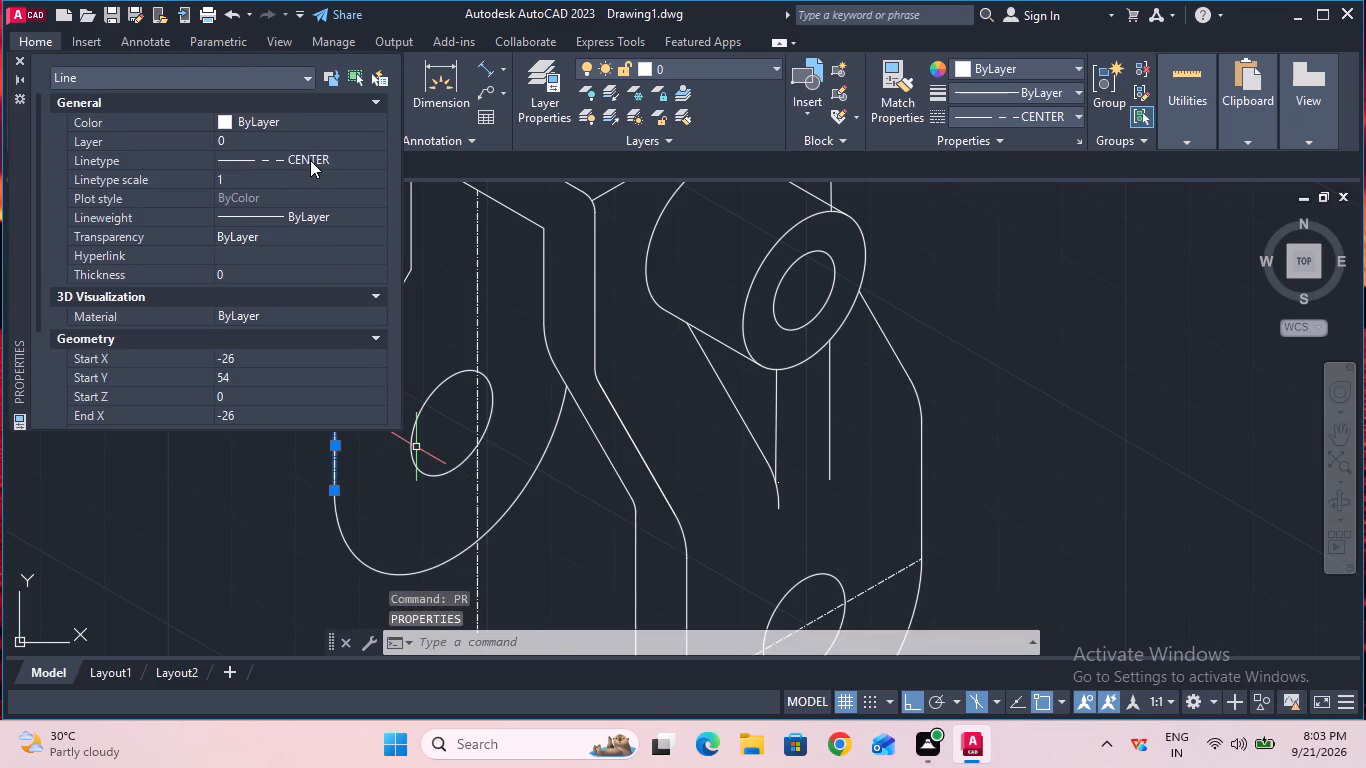
click(310, 160)
click(317, 161)
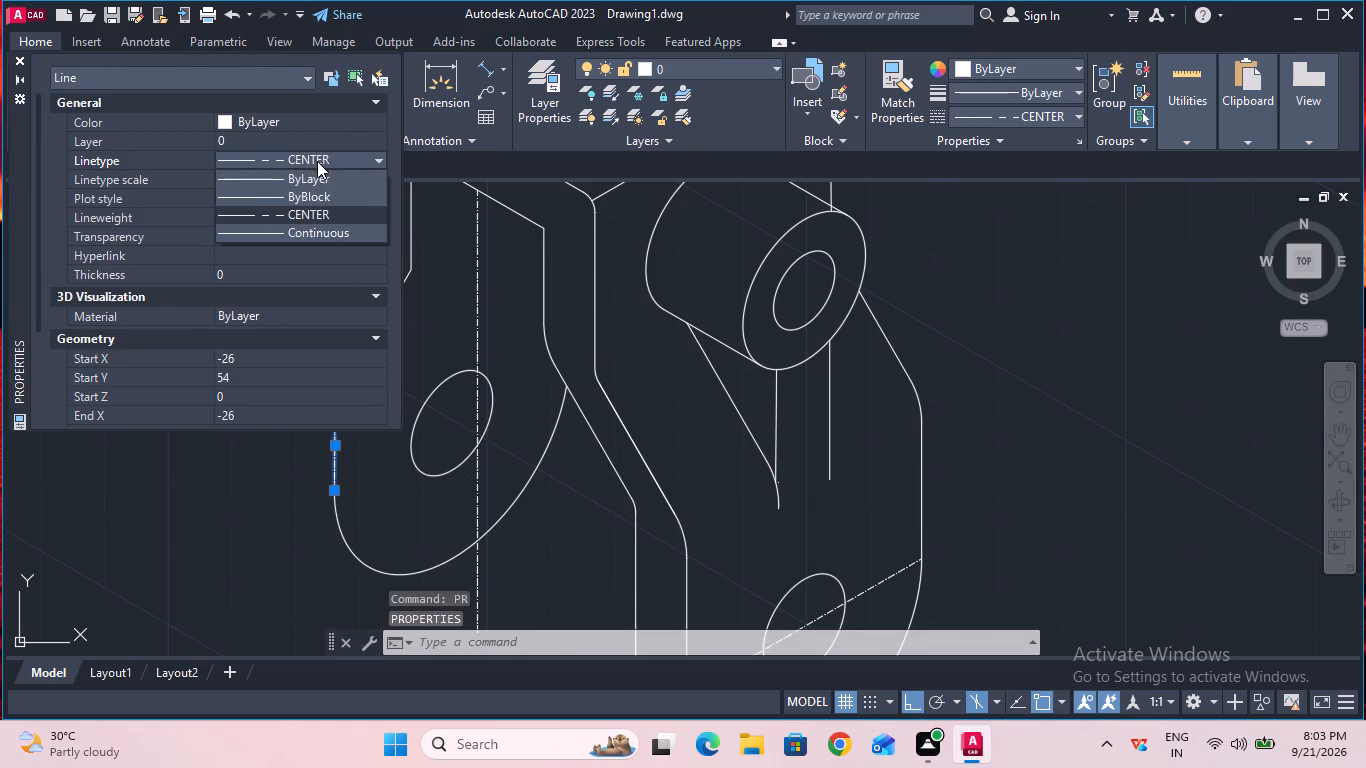
click(313, 197)
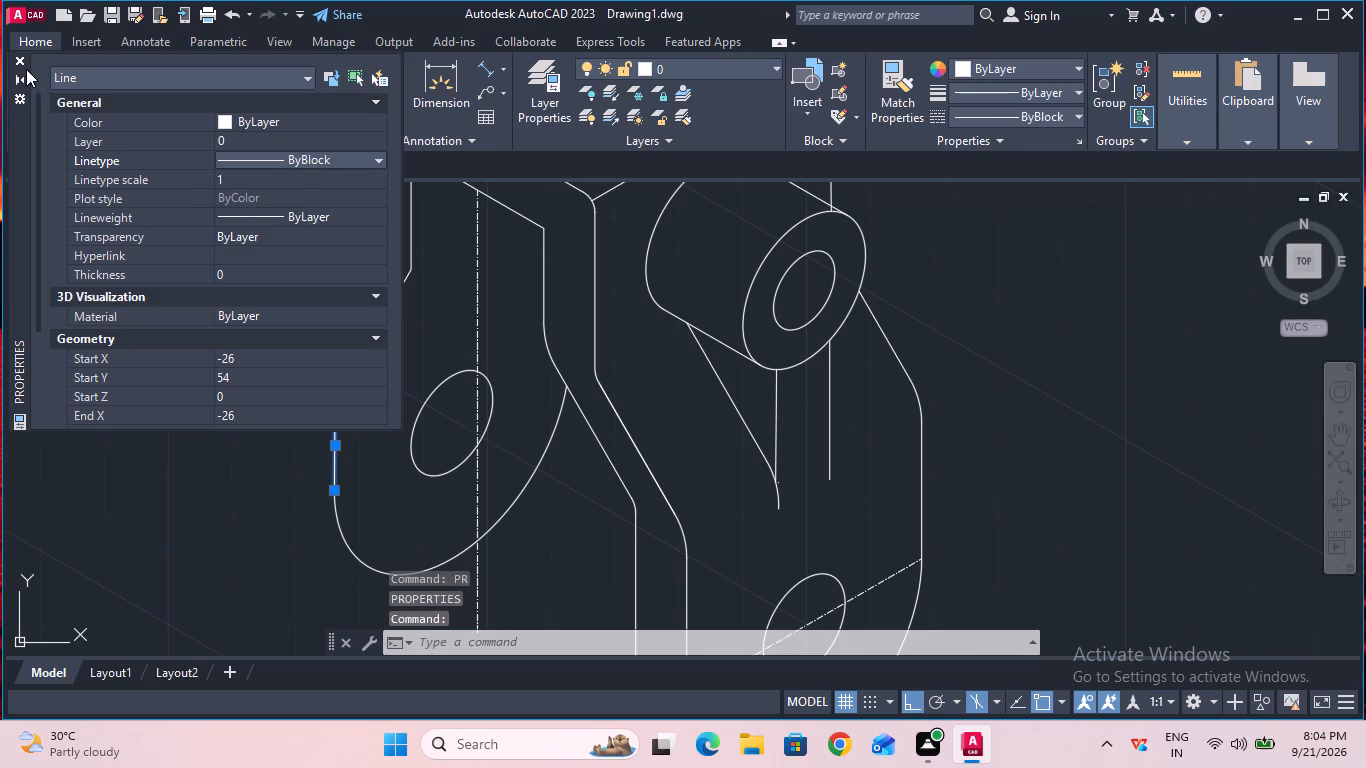
Close the Properties palette and clear the selection of the second arm's vertical edge.
click(18, 60)
key(Escape)
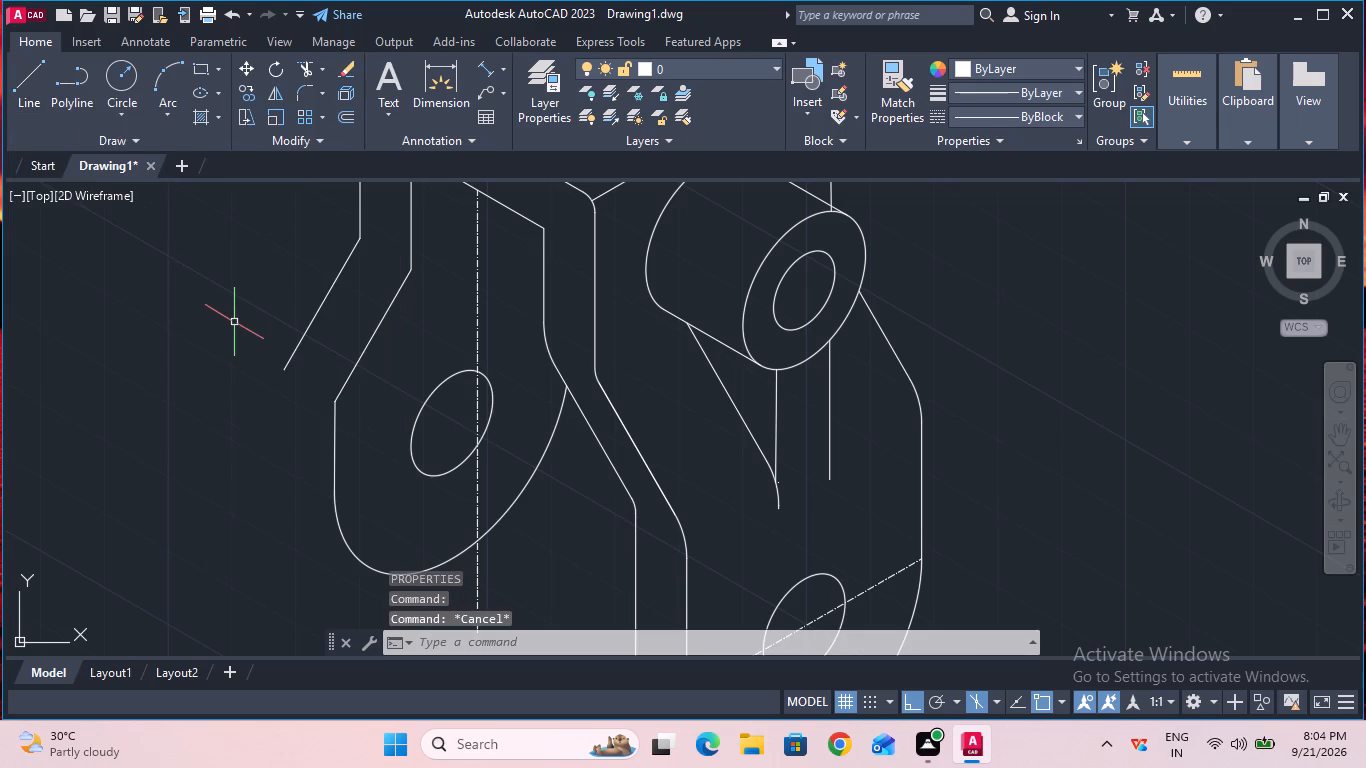
Fillet the corner between the second arm's inner sloping line and its vertical edge with a 5 mm radius.
ctrl+scroll(234, 322, down, 1)
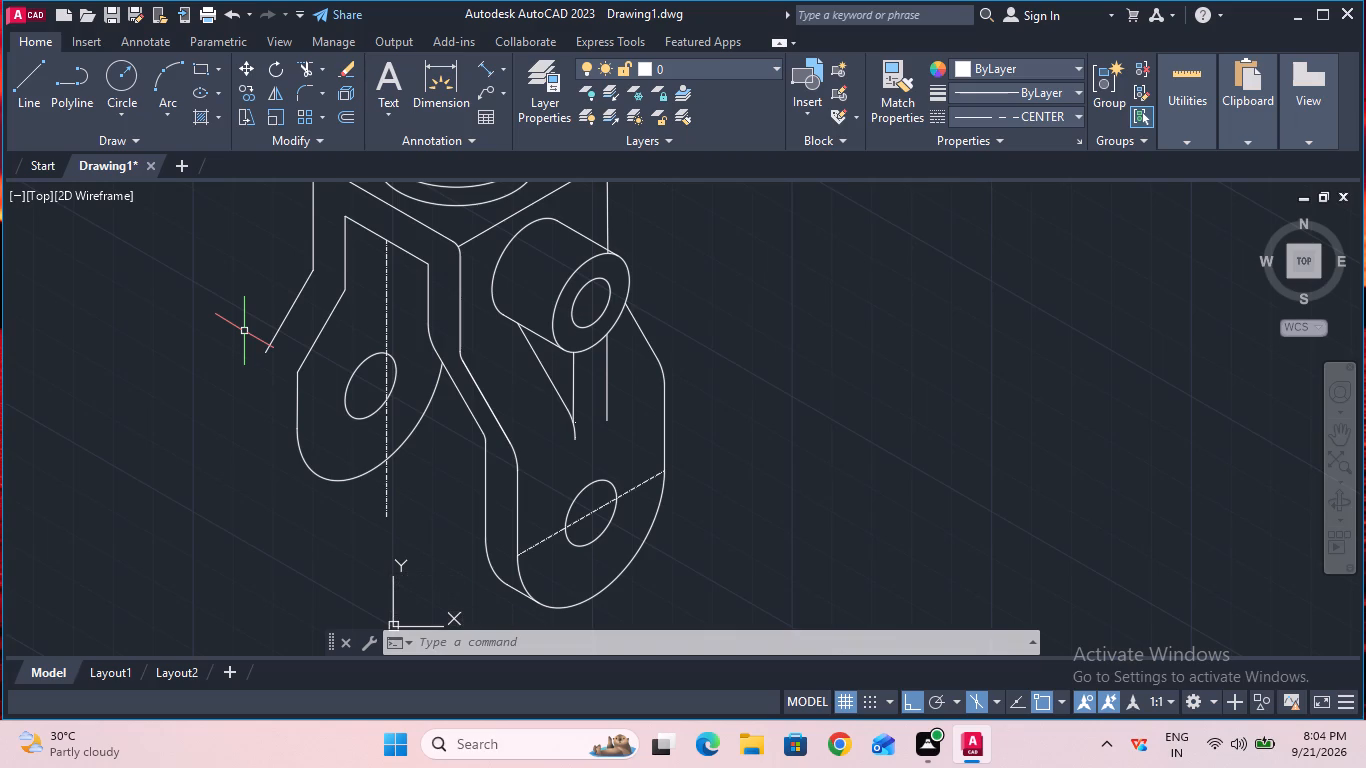
click(300, 97)
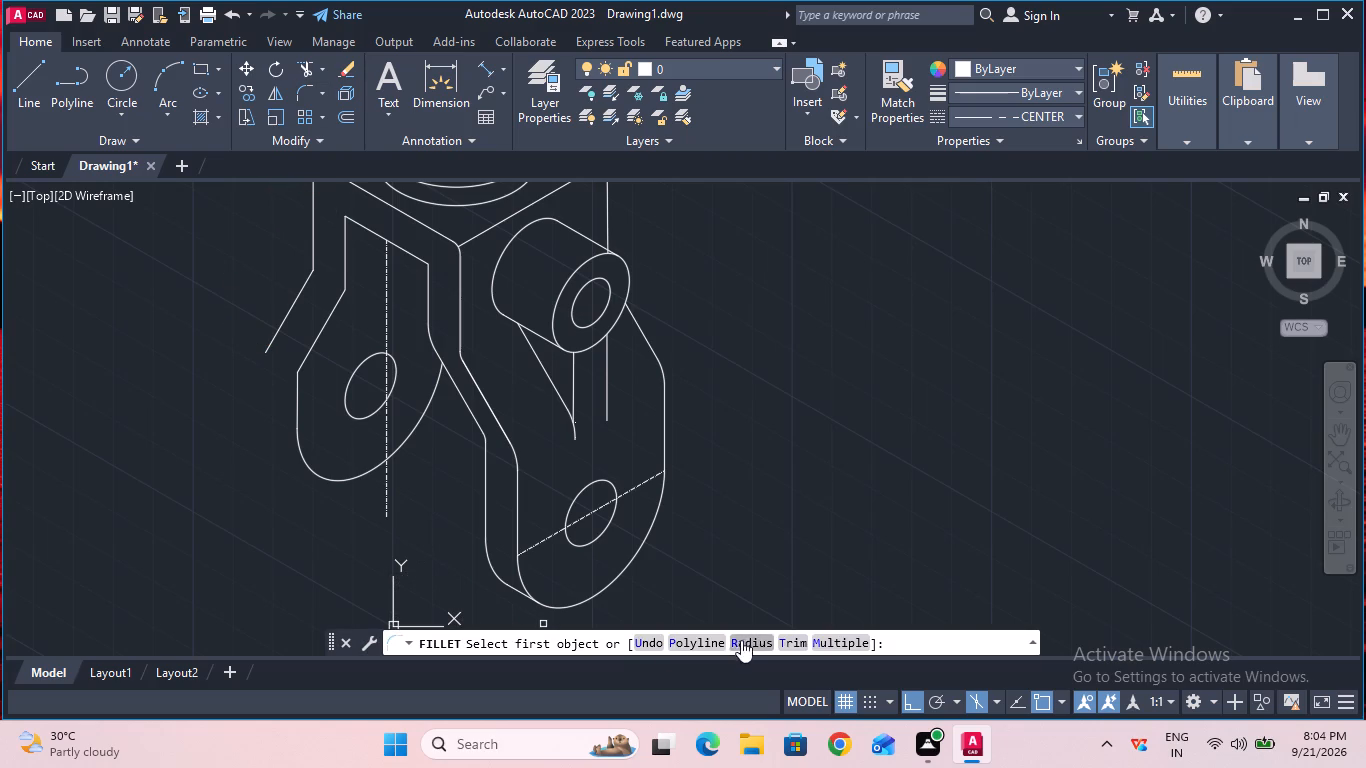
click(743, 639)
click(720, 642)
key(5)
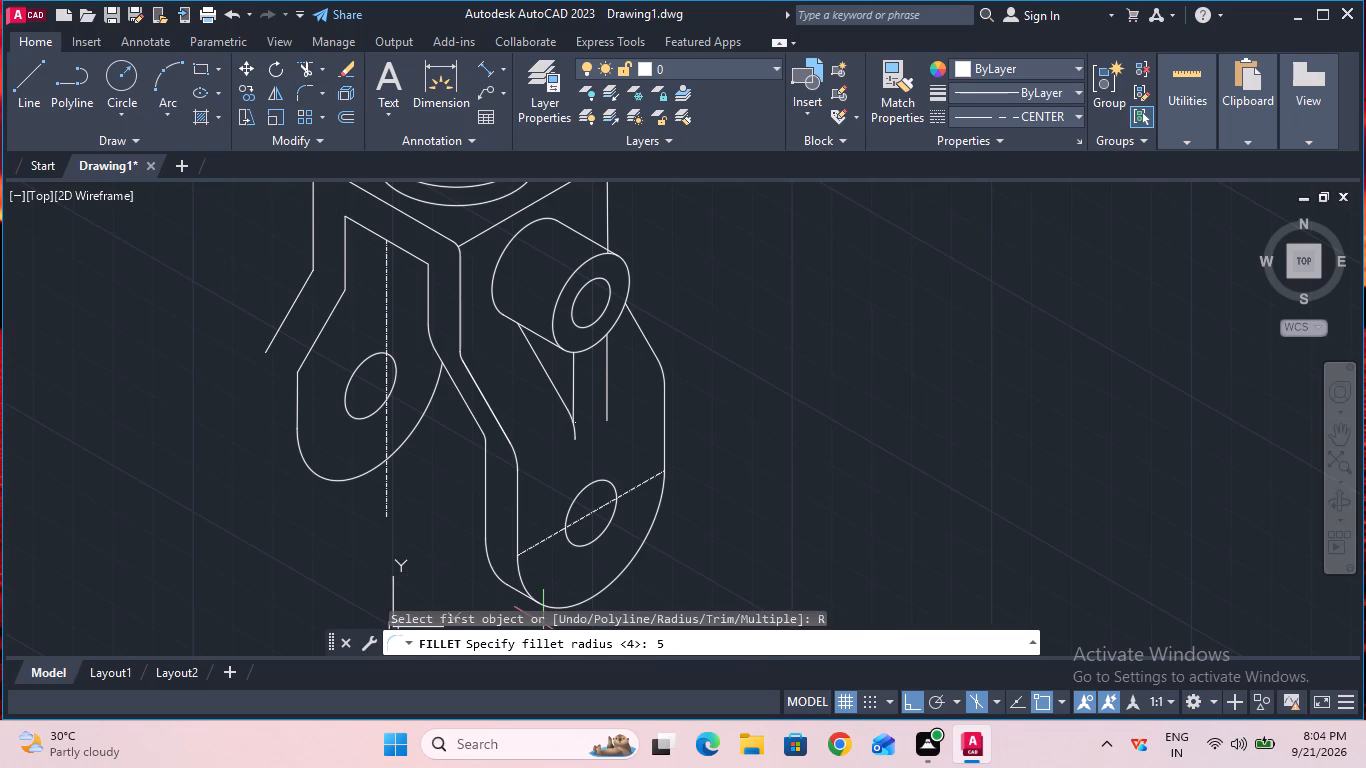
key(Return)
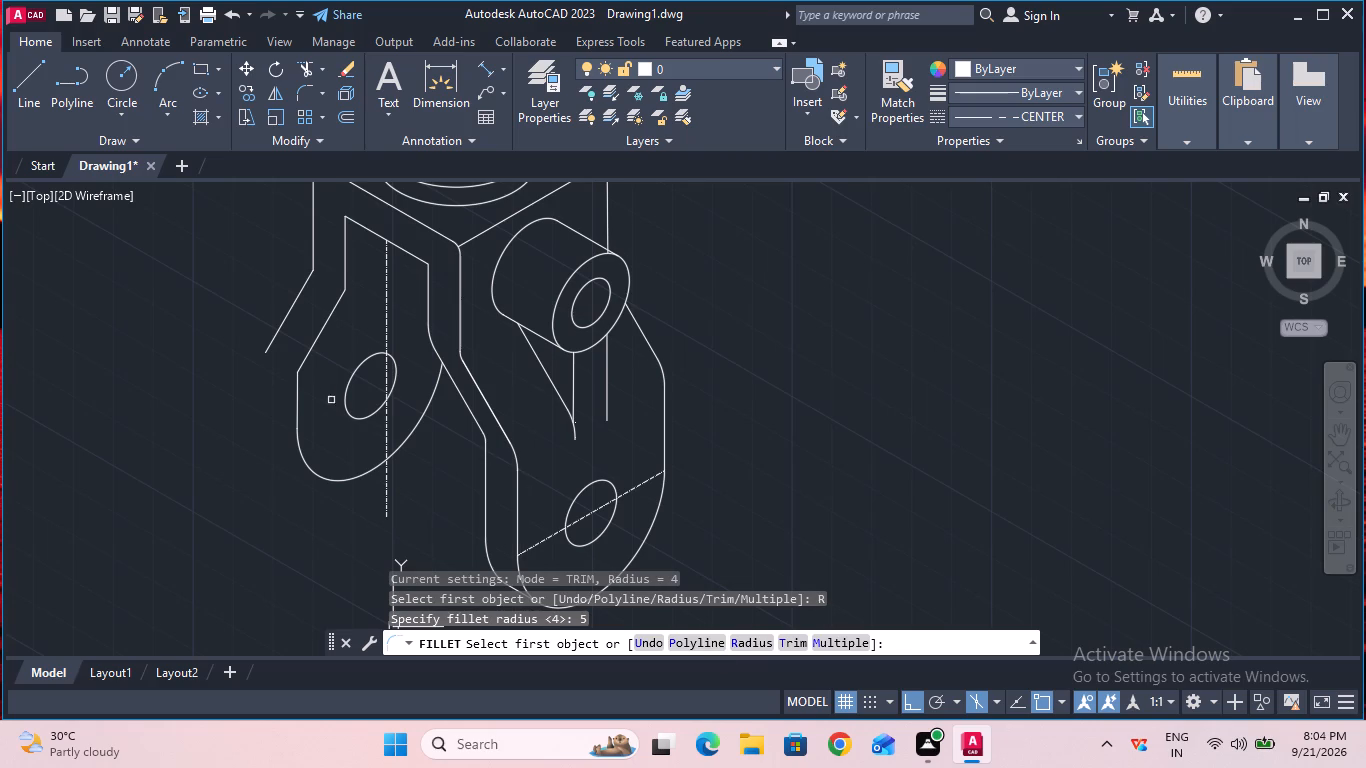
click(302, 359)
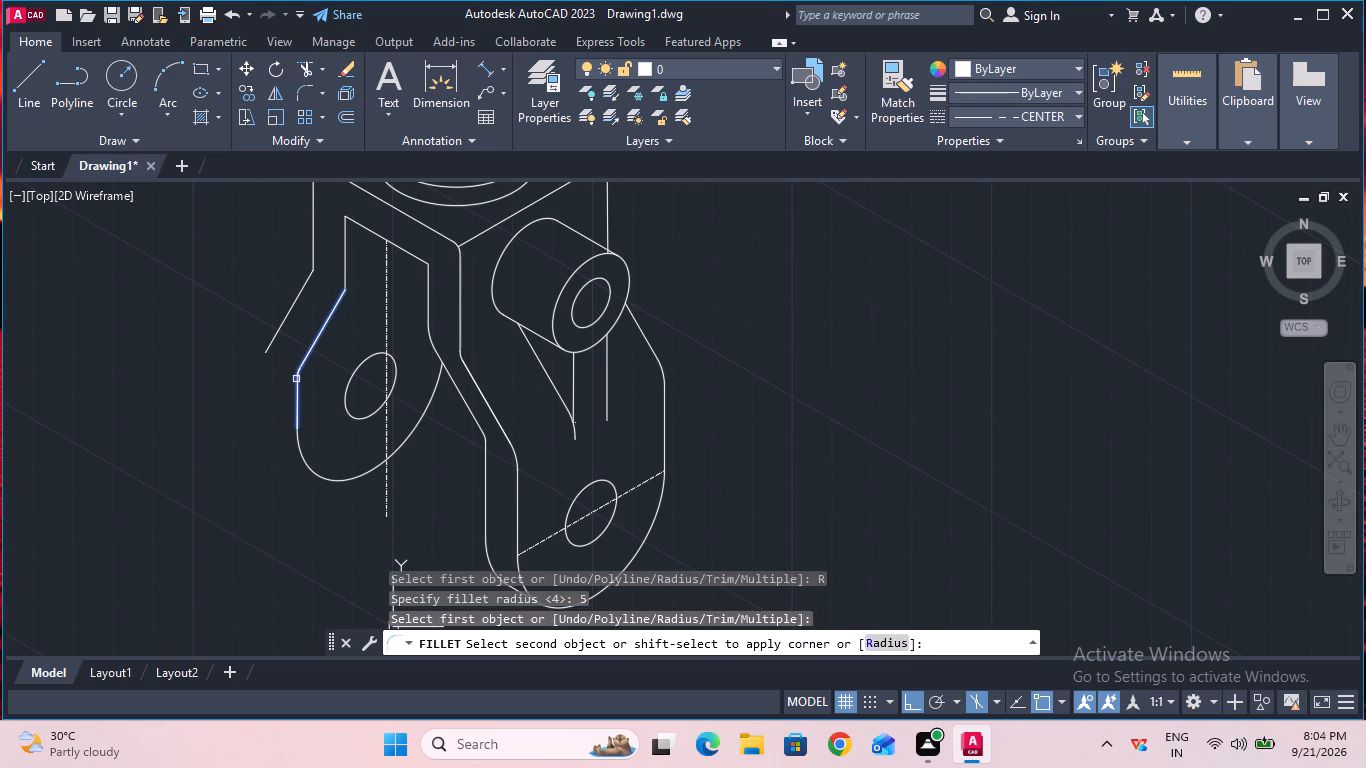
click(296, 379)
key(Escape)
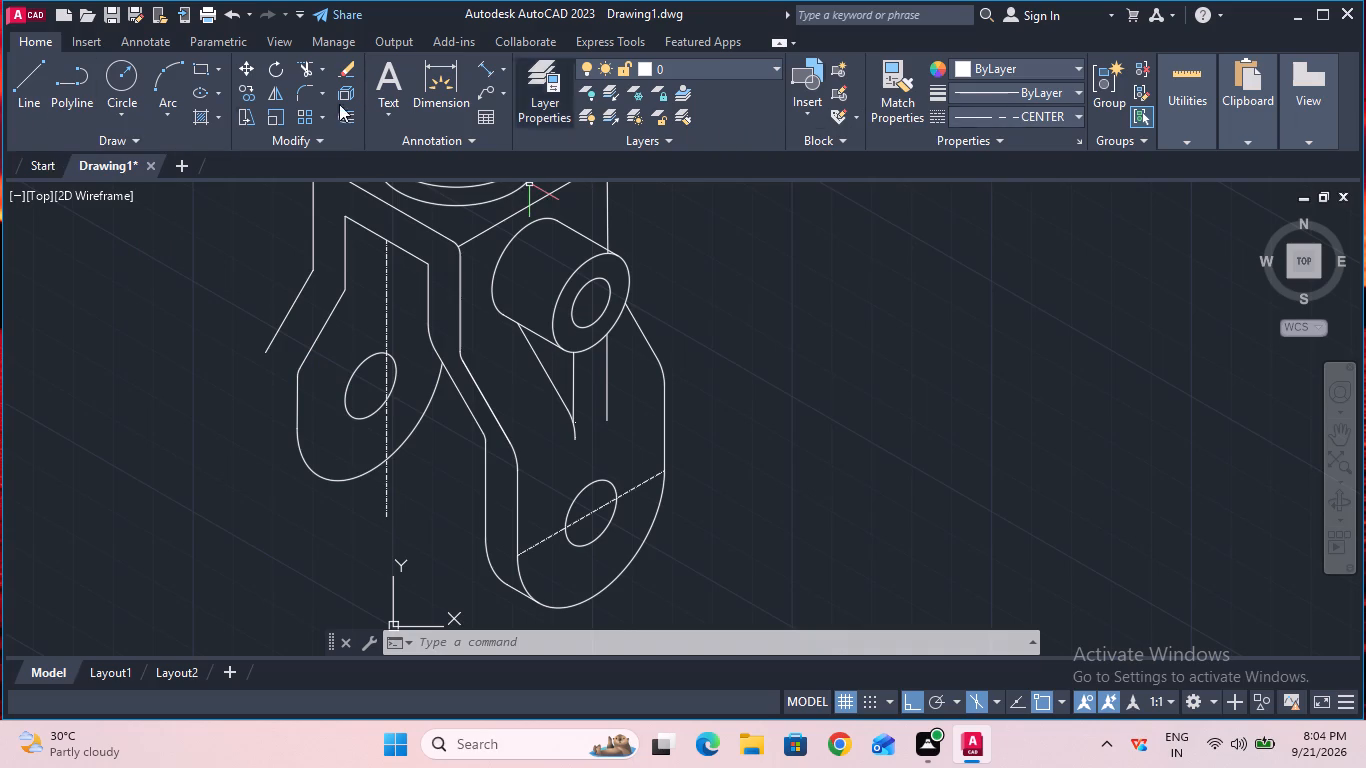
Draw a 20 mm construction line along the isometric axis from the lower end of the outer sloping line towards the arm's hole.
click(36, 108)
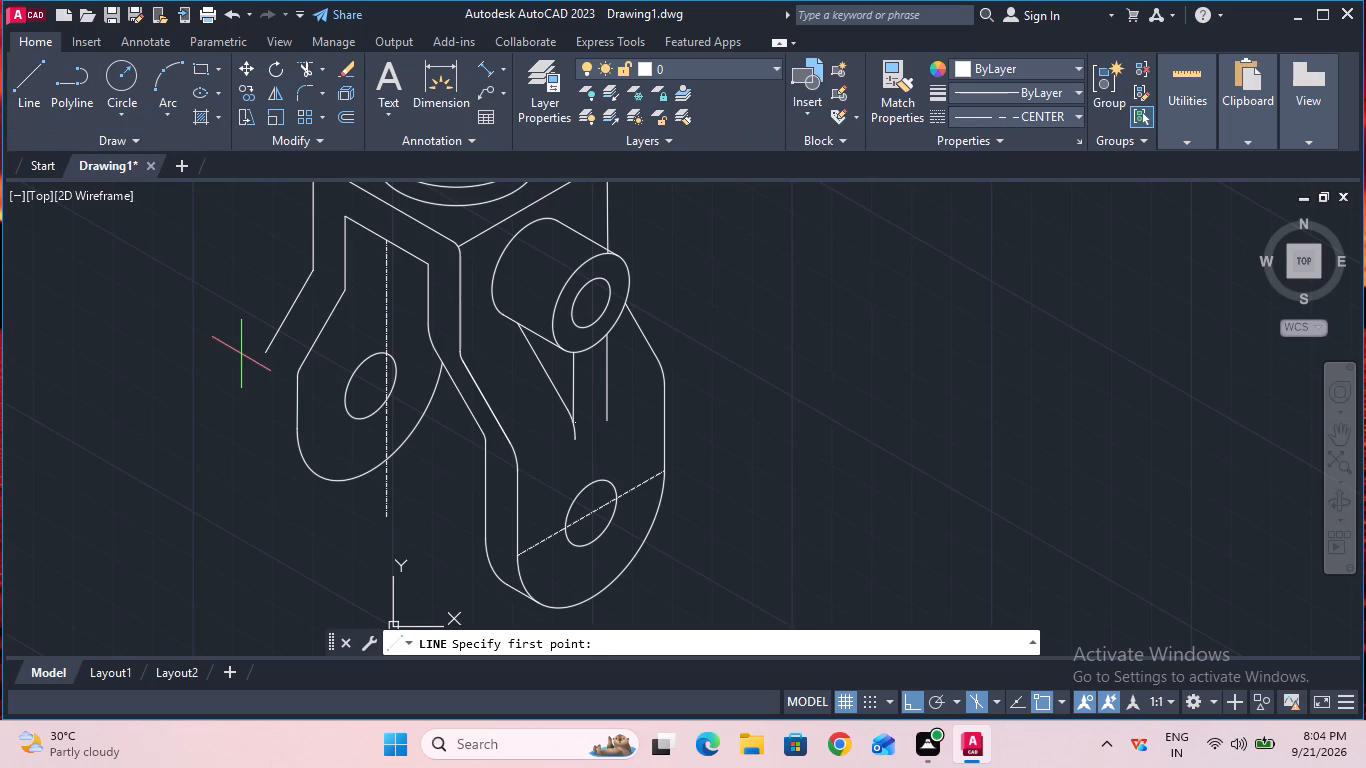
click(263, 352)
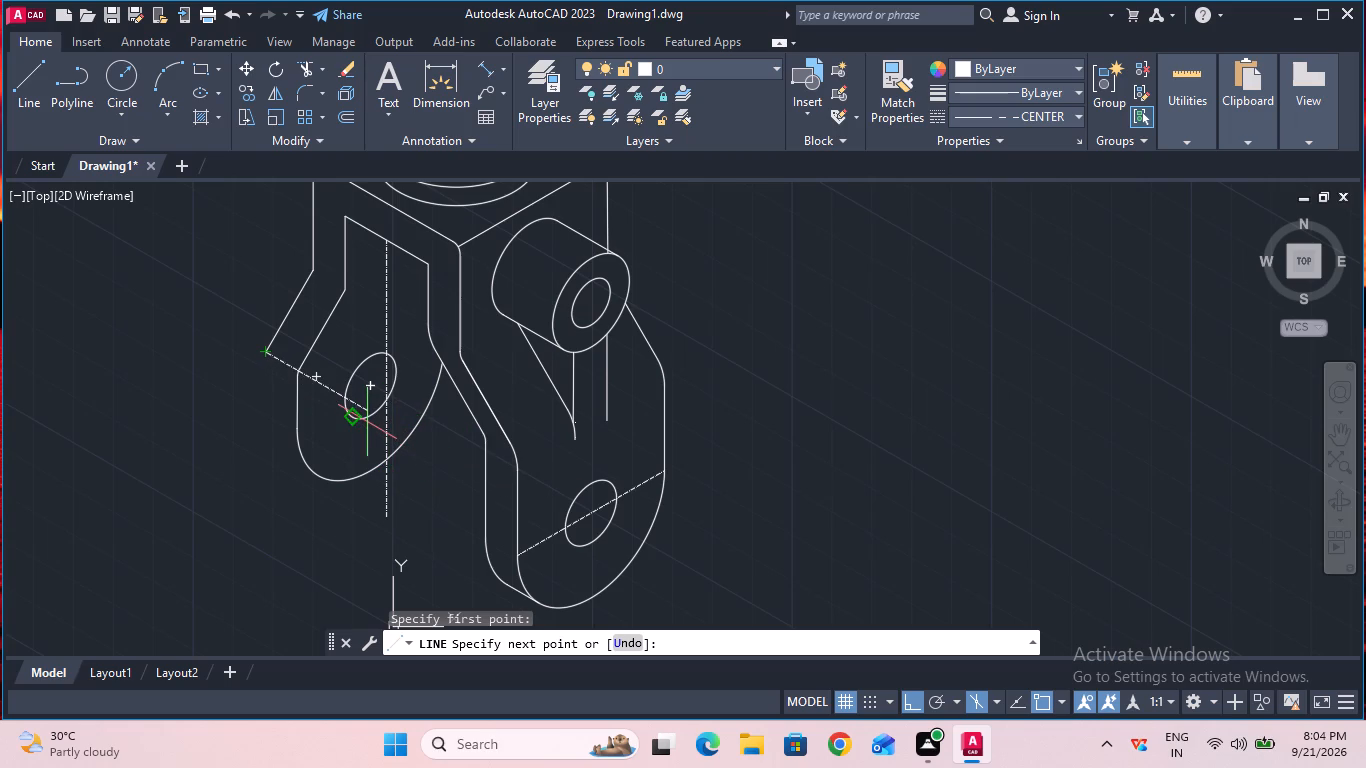
key(2)
key(0)
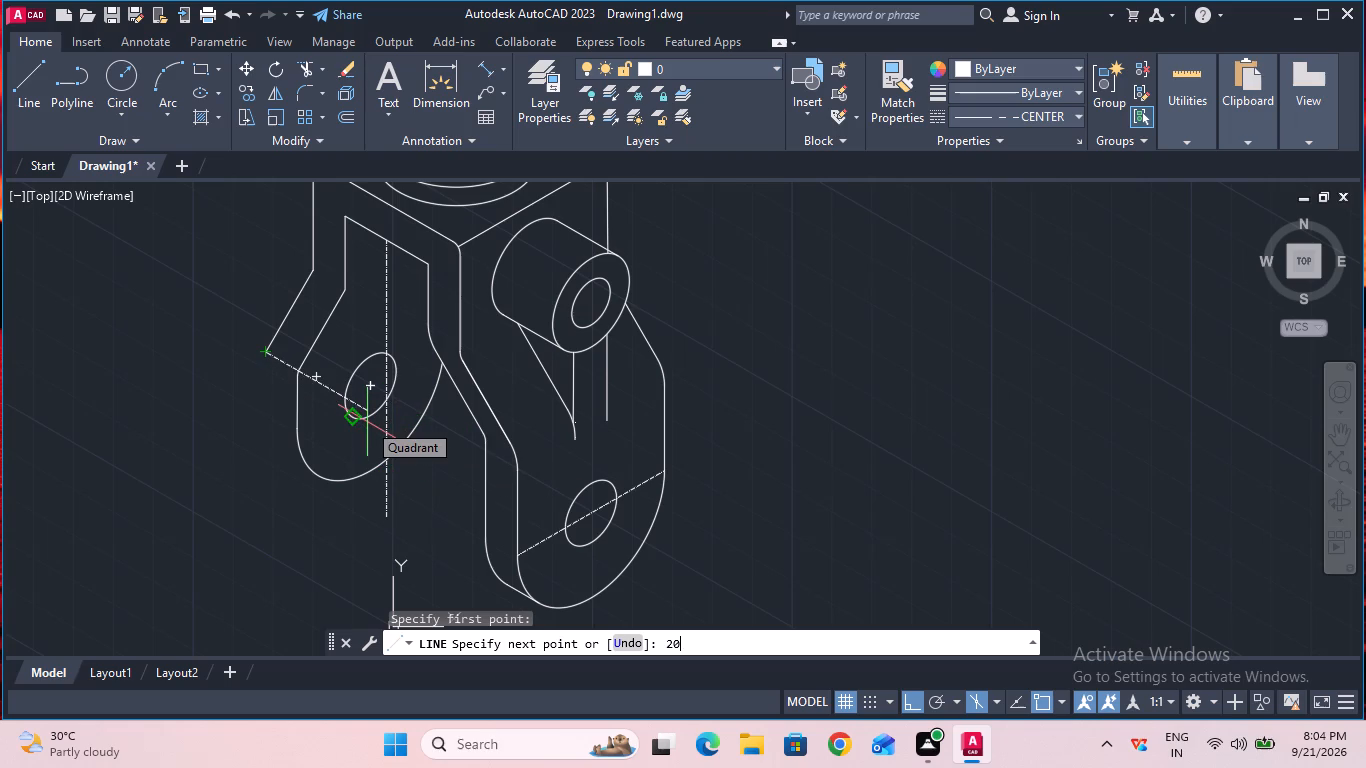
key(Return)
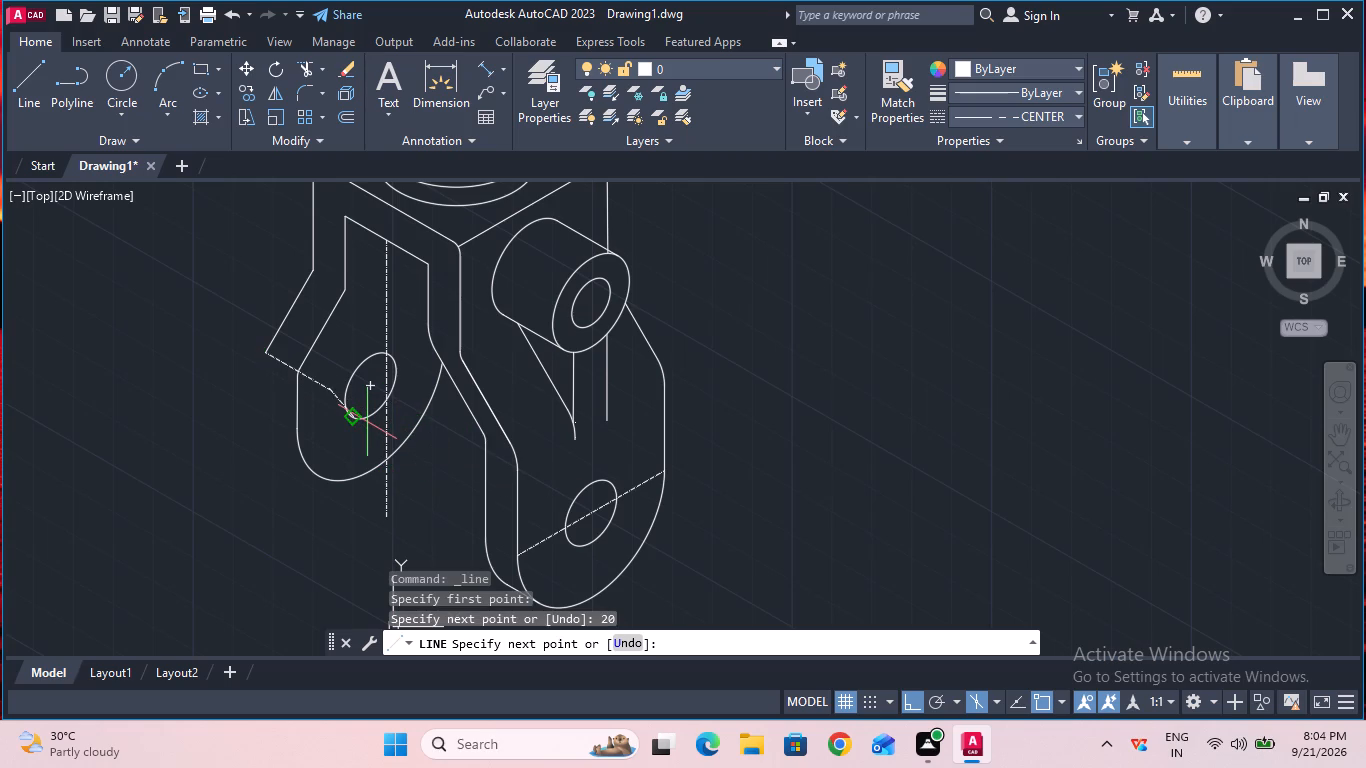
key(Escape)
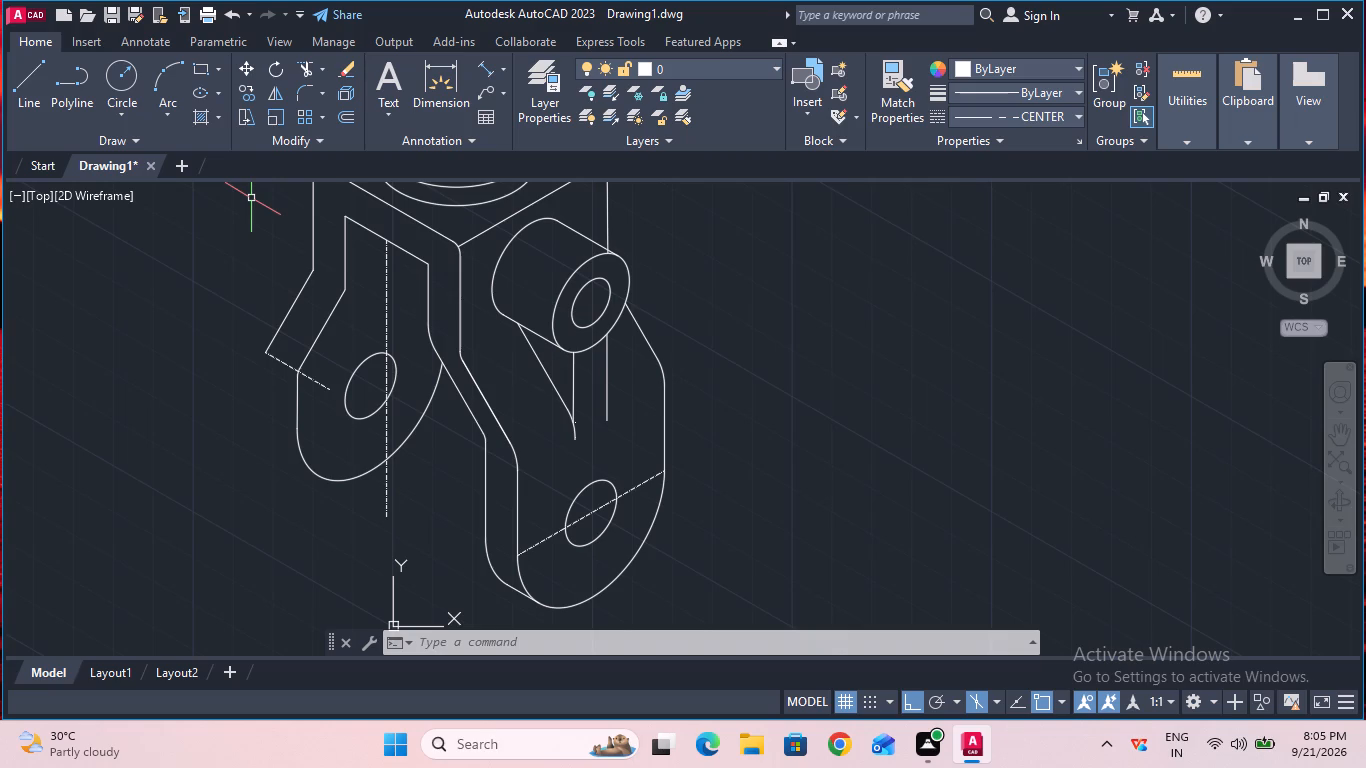
Extend the 20 mm construction line across the second arm to the first arm's rear vertical edge.
click(321, 61)
click(335, 139)
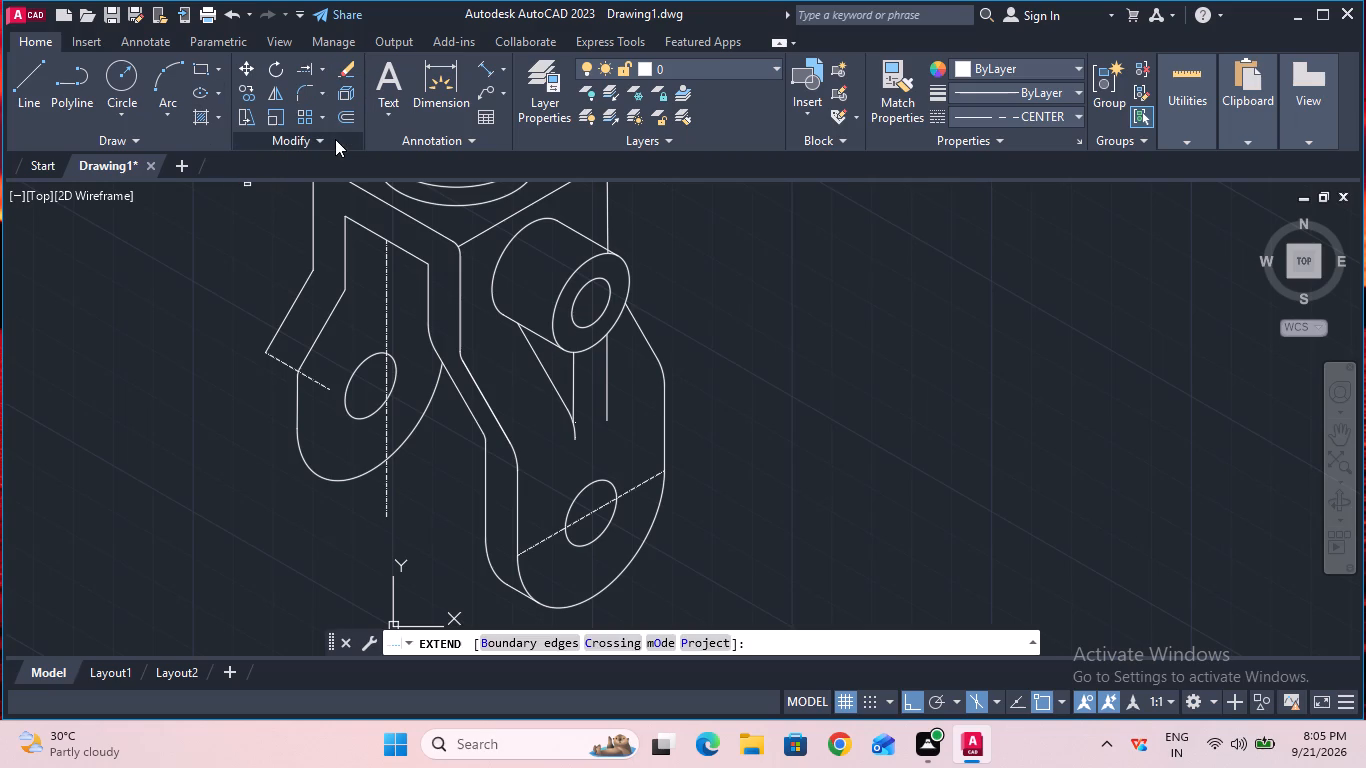
click(320, 383)
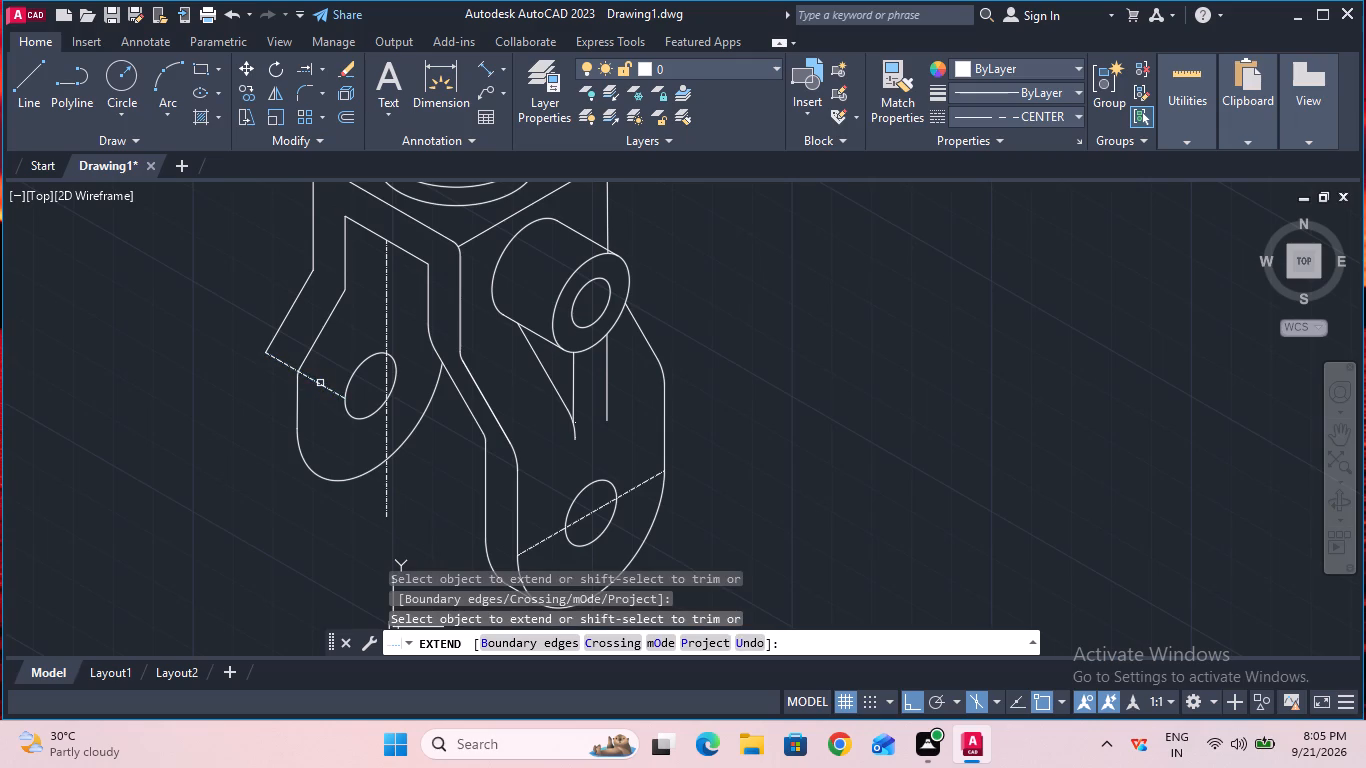
click(327, 386)
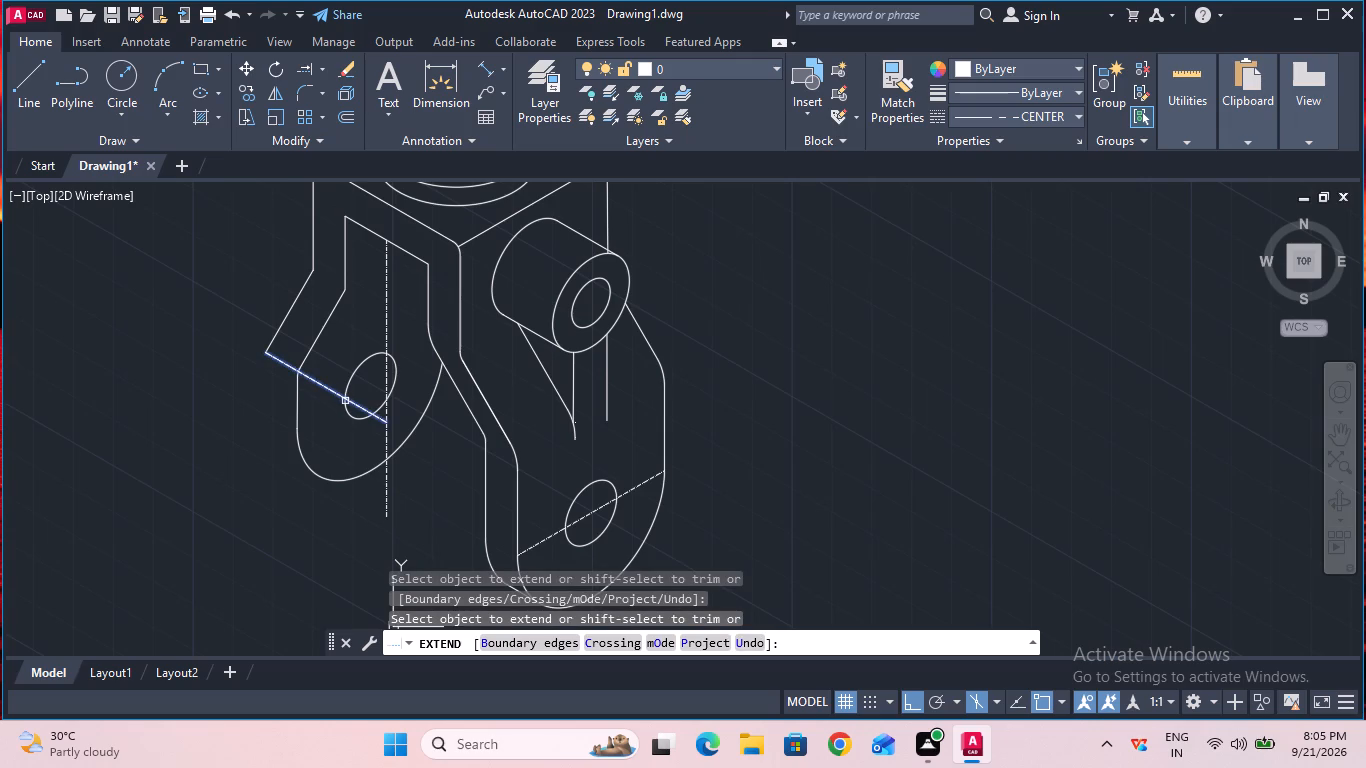
click(353, 405)
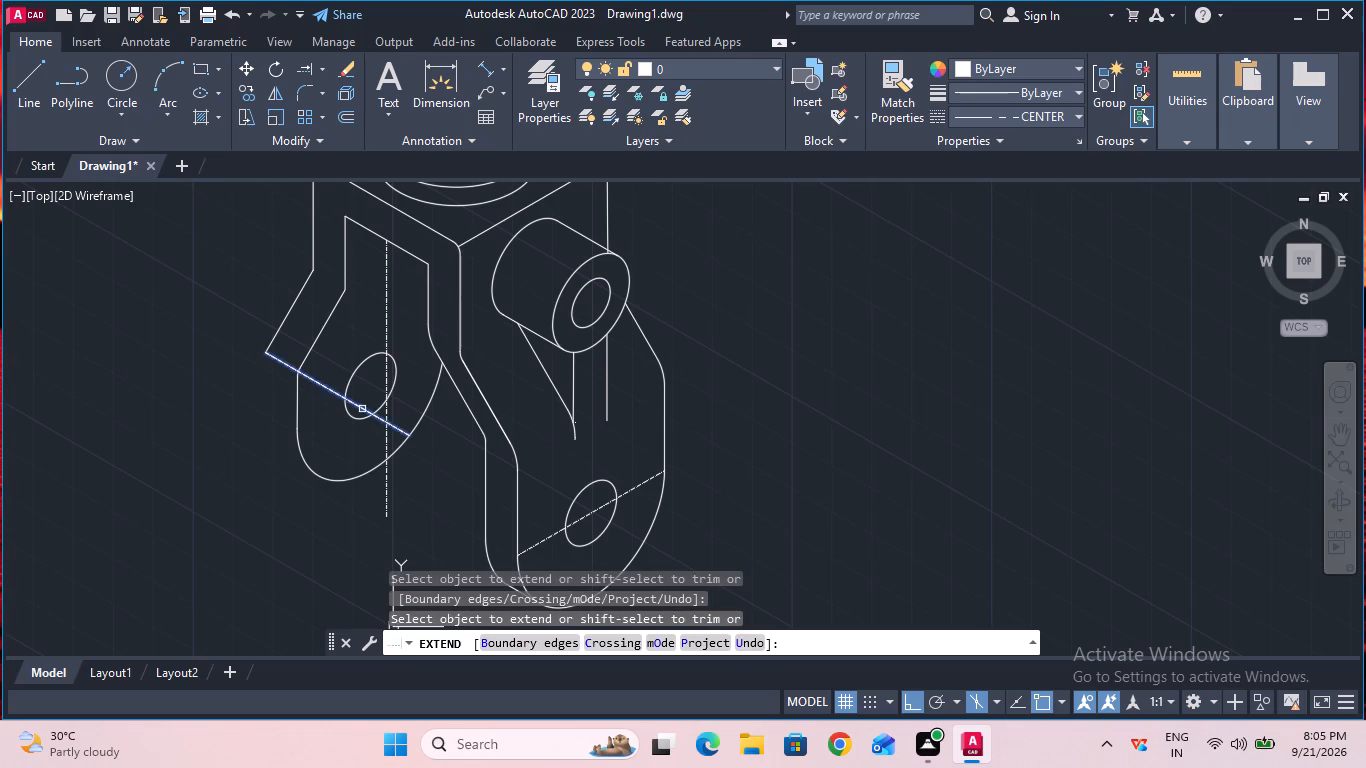
click(362, 409)
click(394, 428)
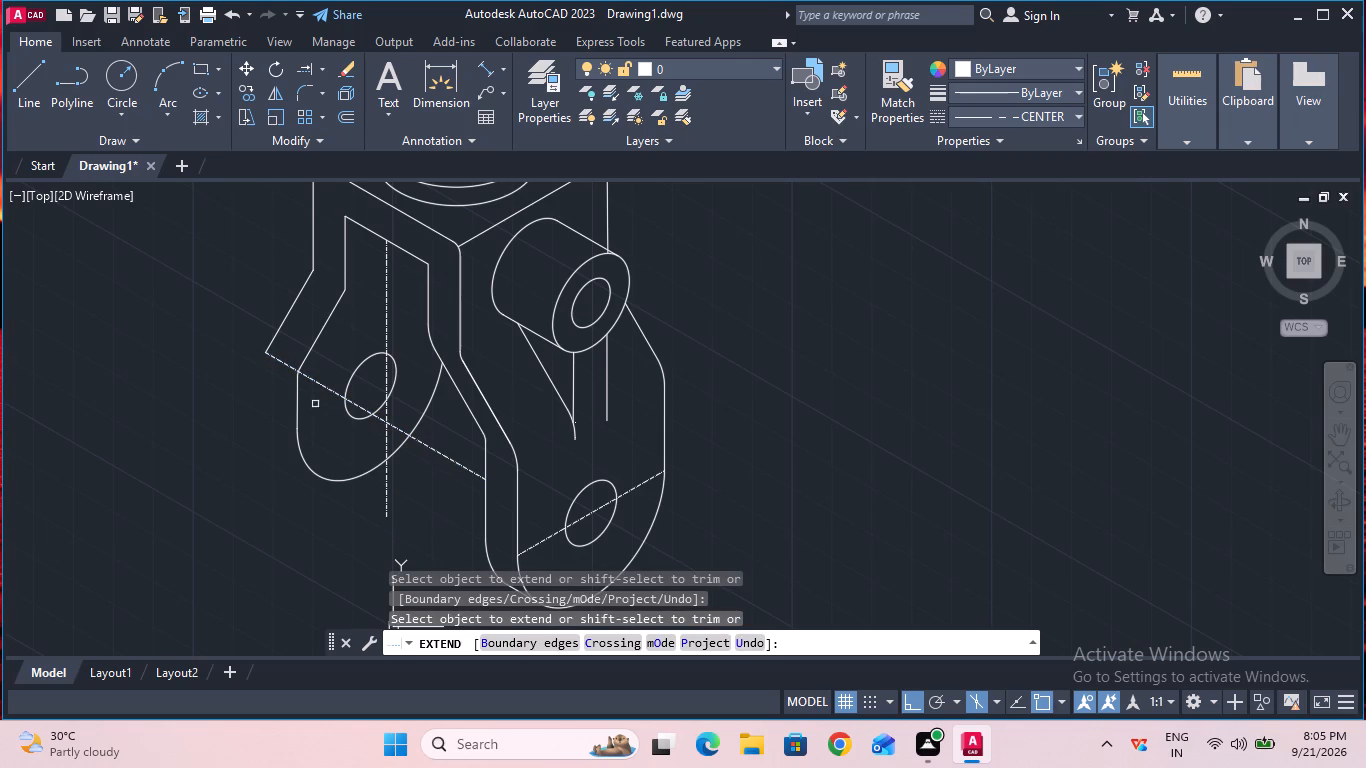
key(Escape)
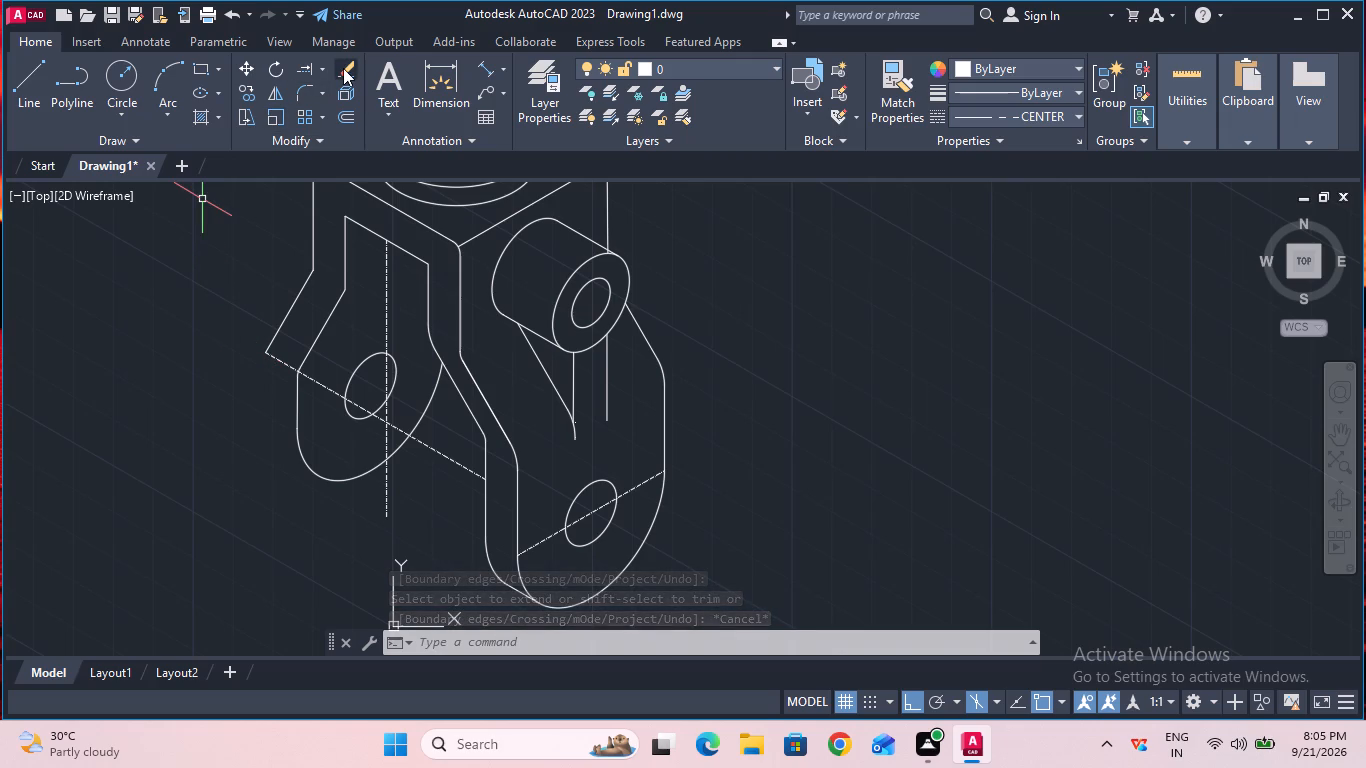
Measure the extended construction line from the outer sloping line's end to the first arm's vertical edge using an aligned dimension.
click(481, 68)
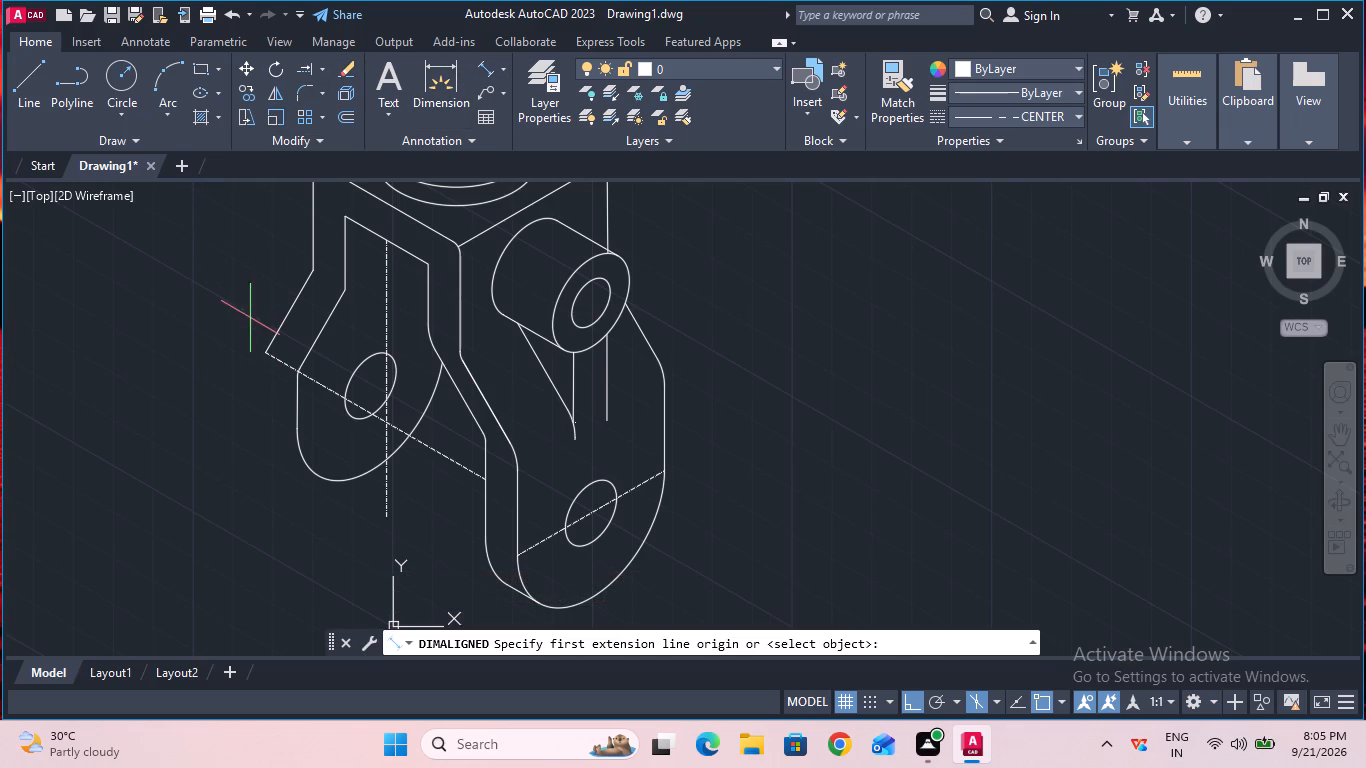
click(260, 353)
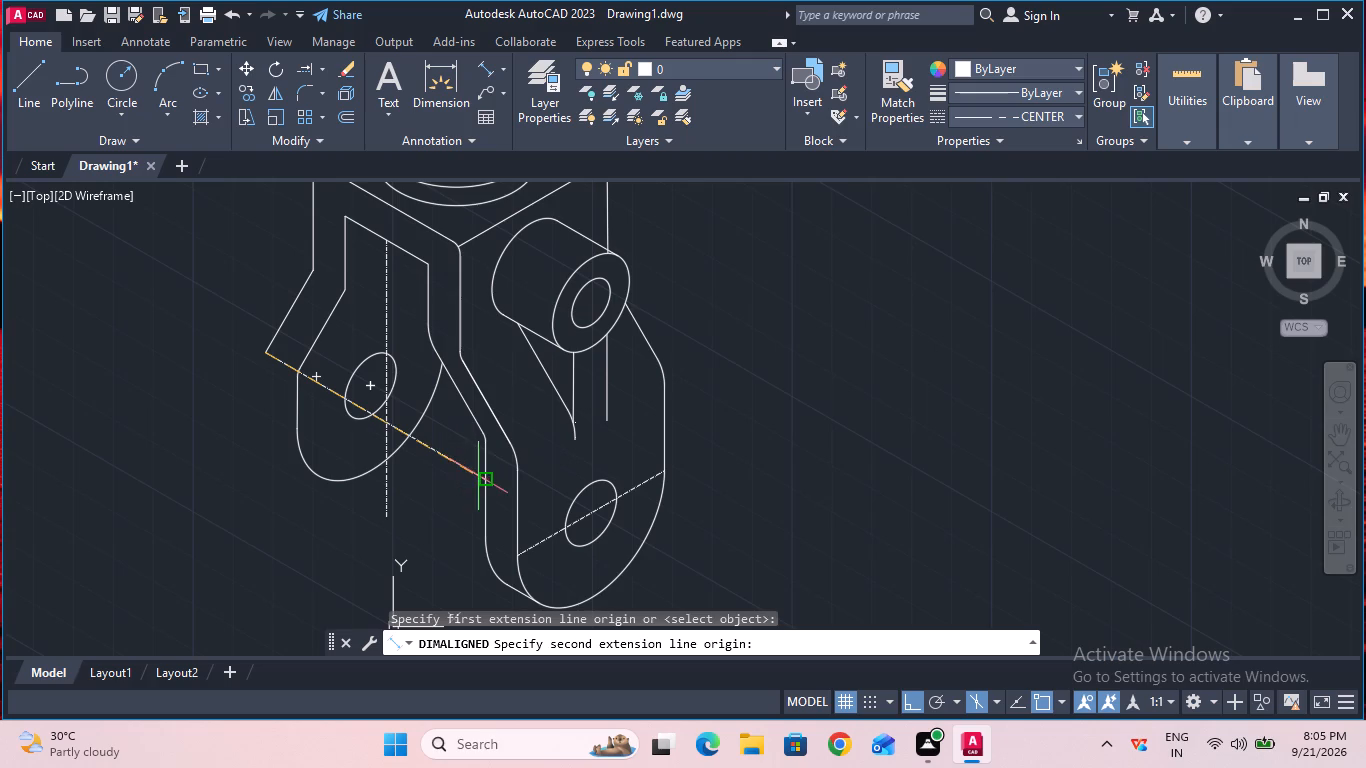
click(483, 482)
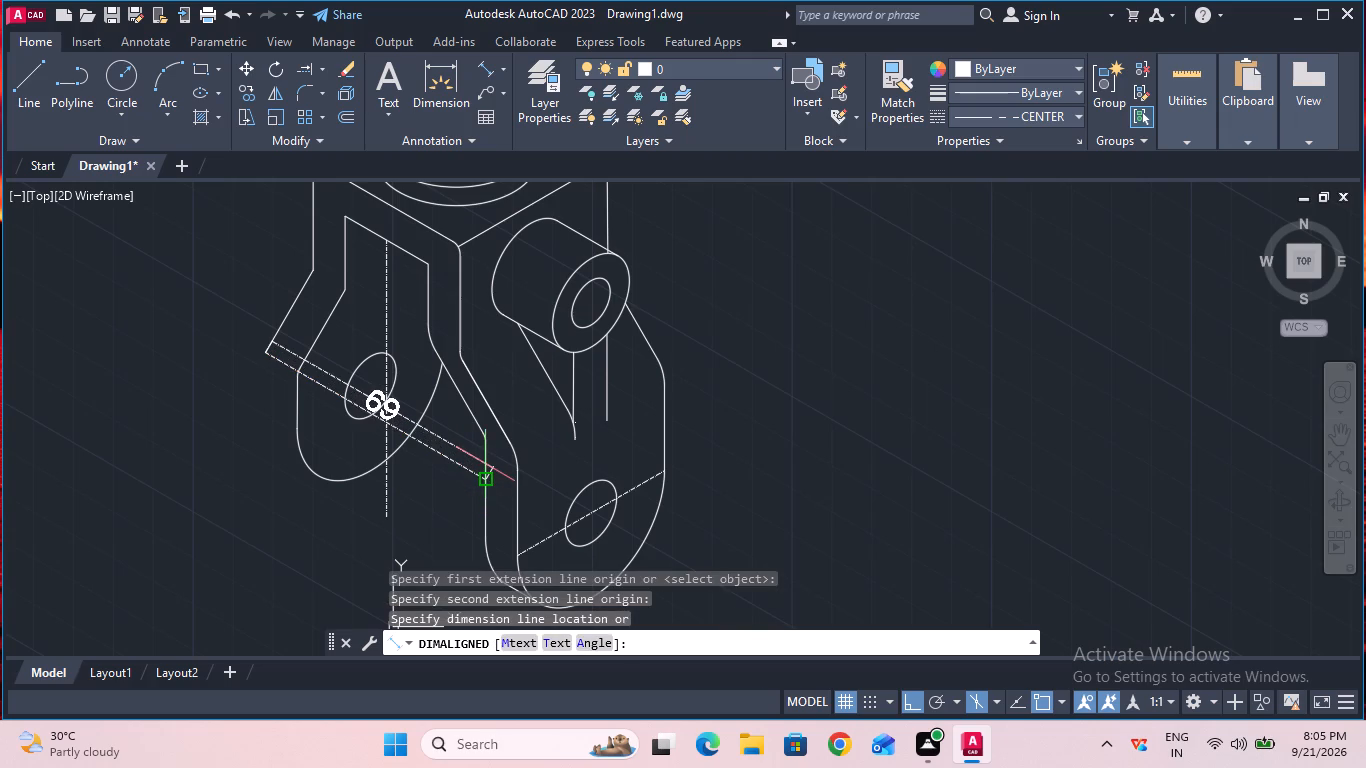
key(Escape)
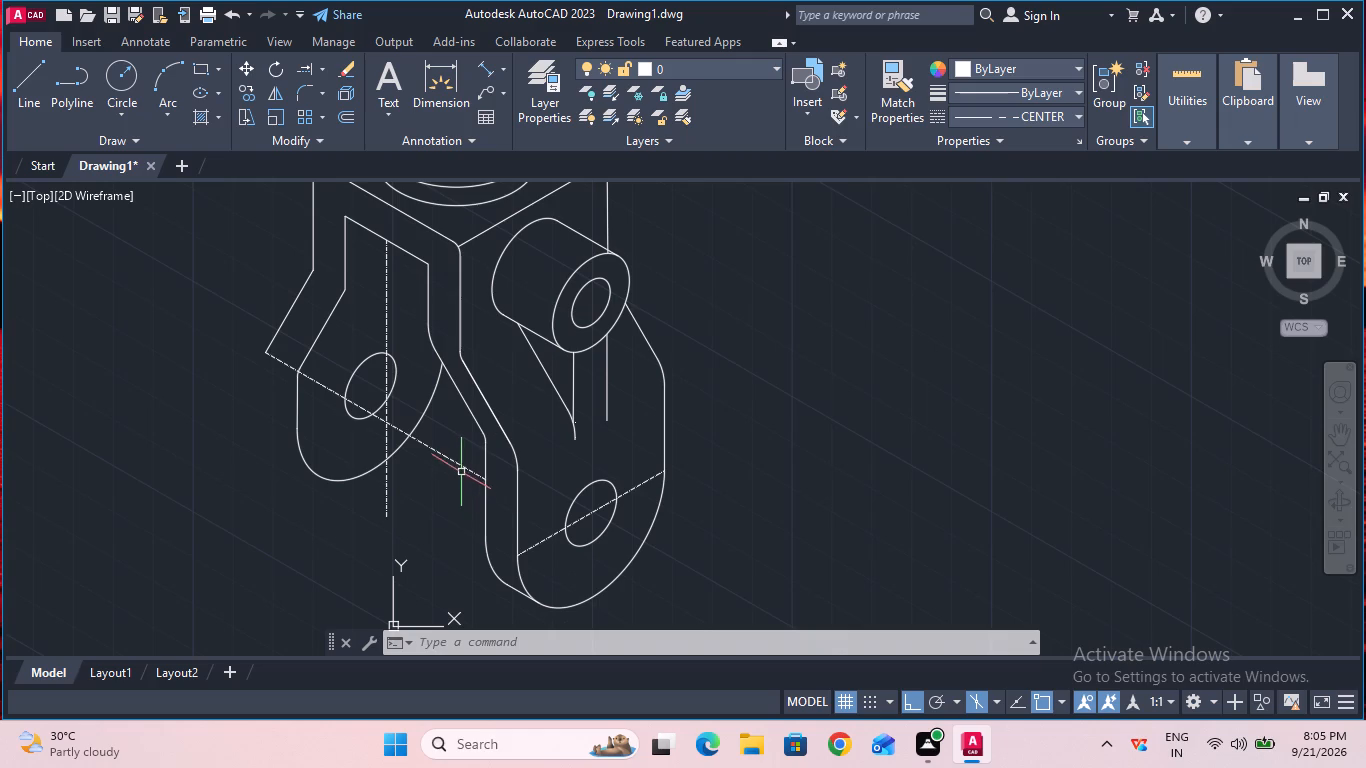
Erase the extended construction line and the vertical centerline through the second arm.
click(348, 74)
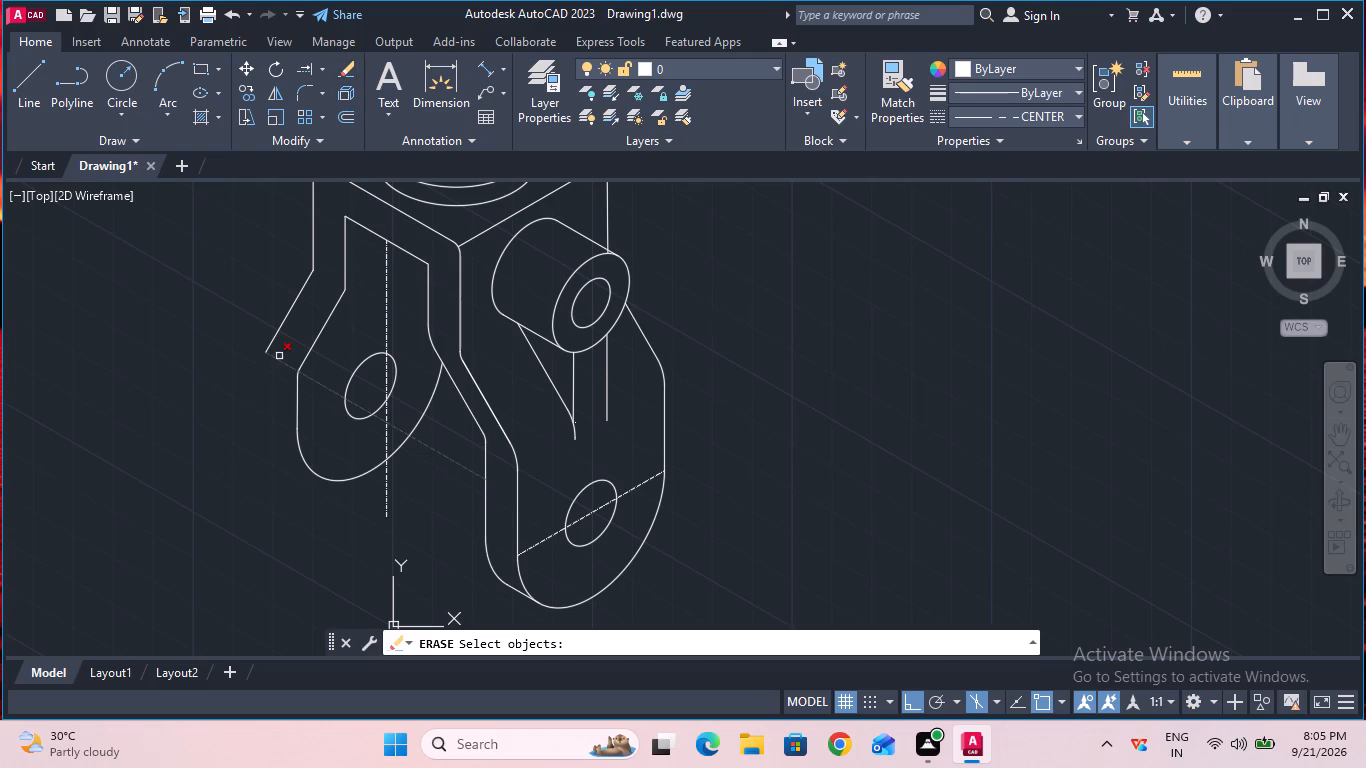
click(279, 356)
key(Return)
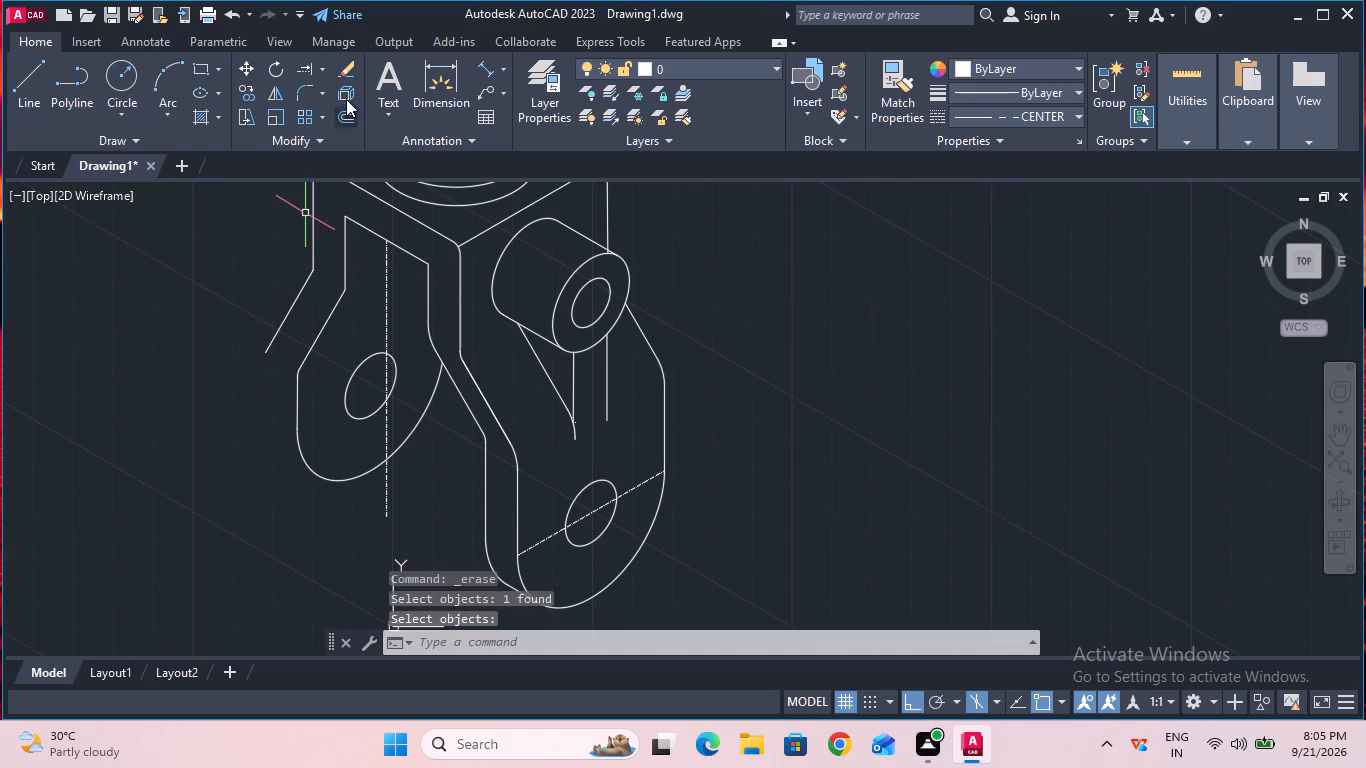
click(351, 69)
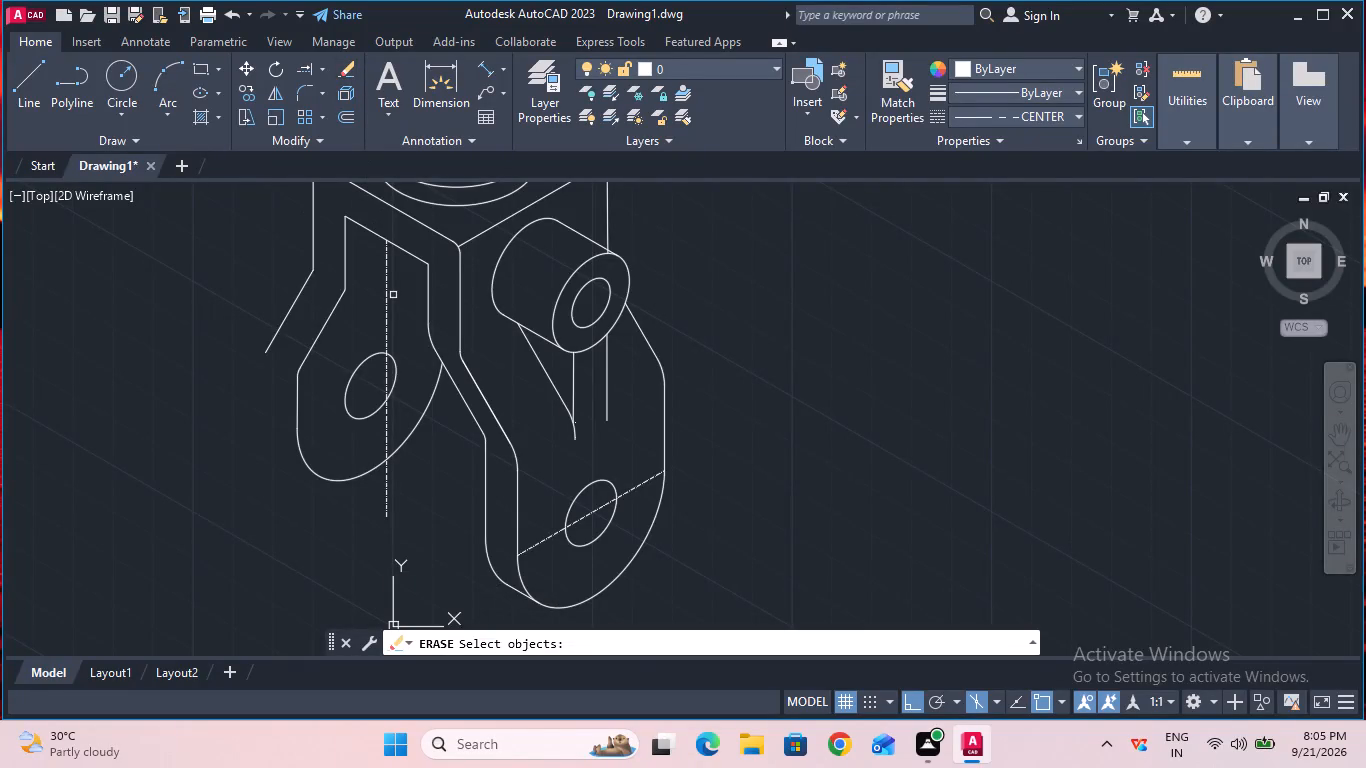
click(388, 295)
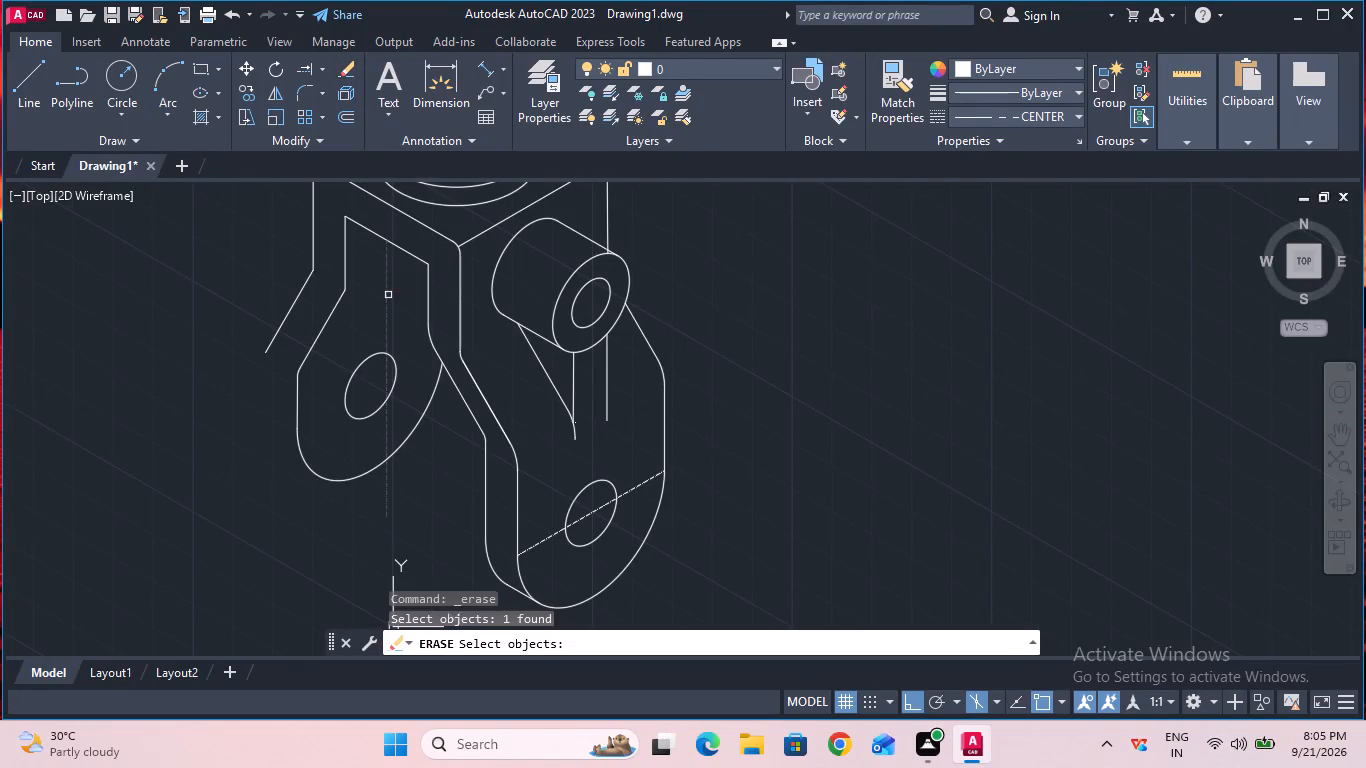
key(Return)
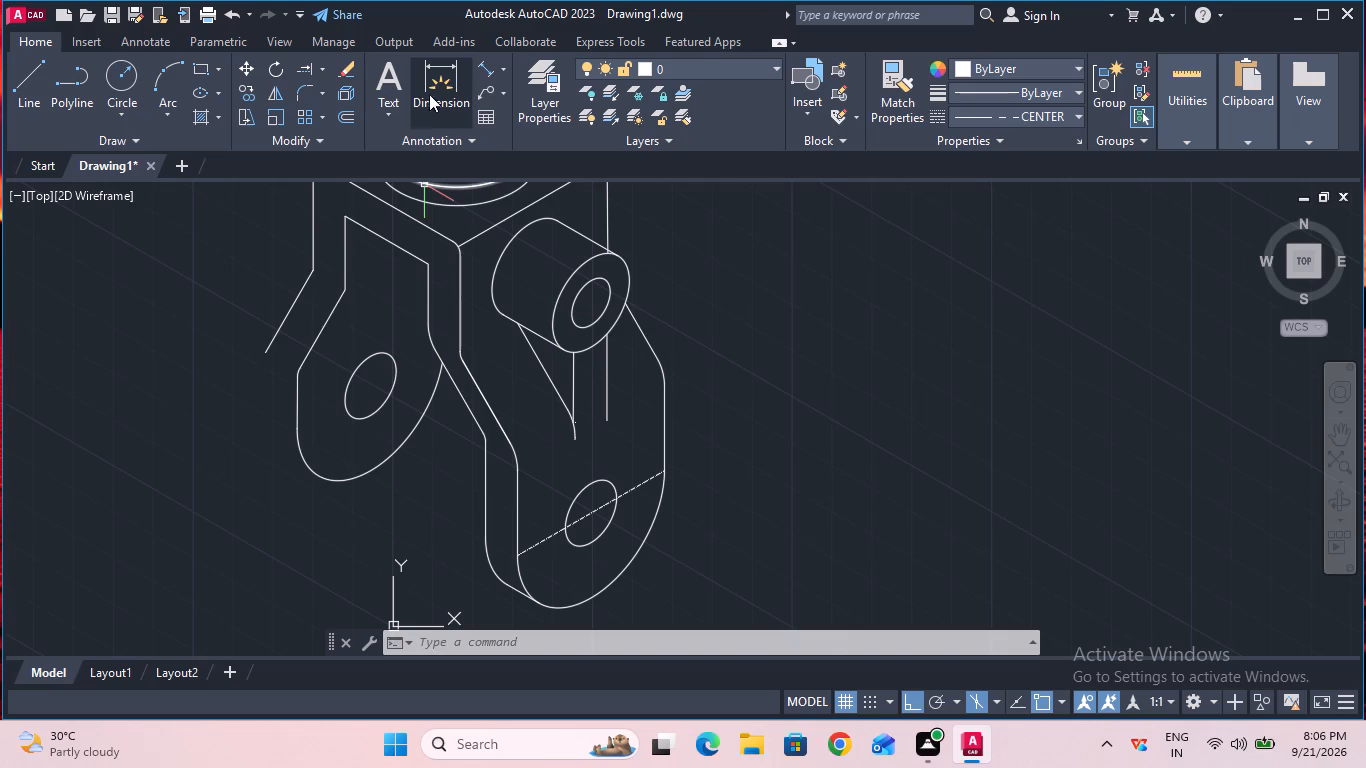
Copy the first arm's rear vertical edge and its lower arc 69 mm along the isometric axis to the second arm's outer side.
click(244, 93)
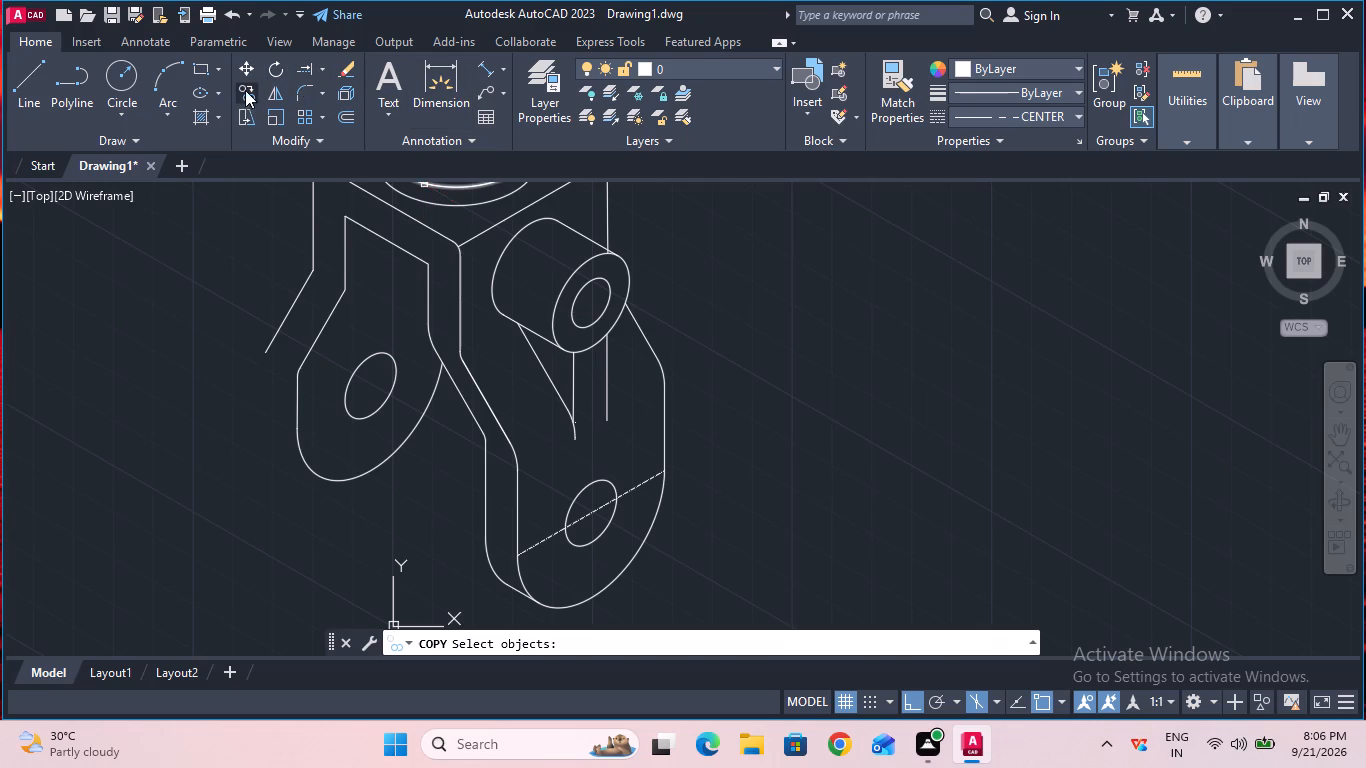
click(485, 475)
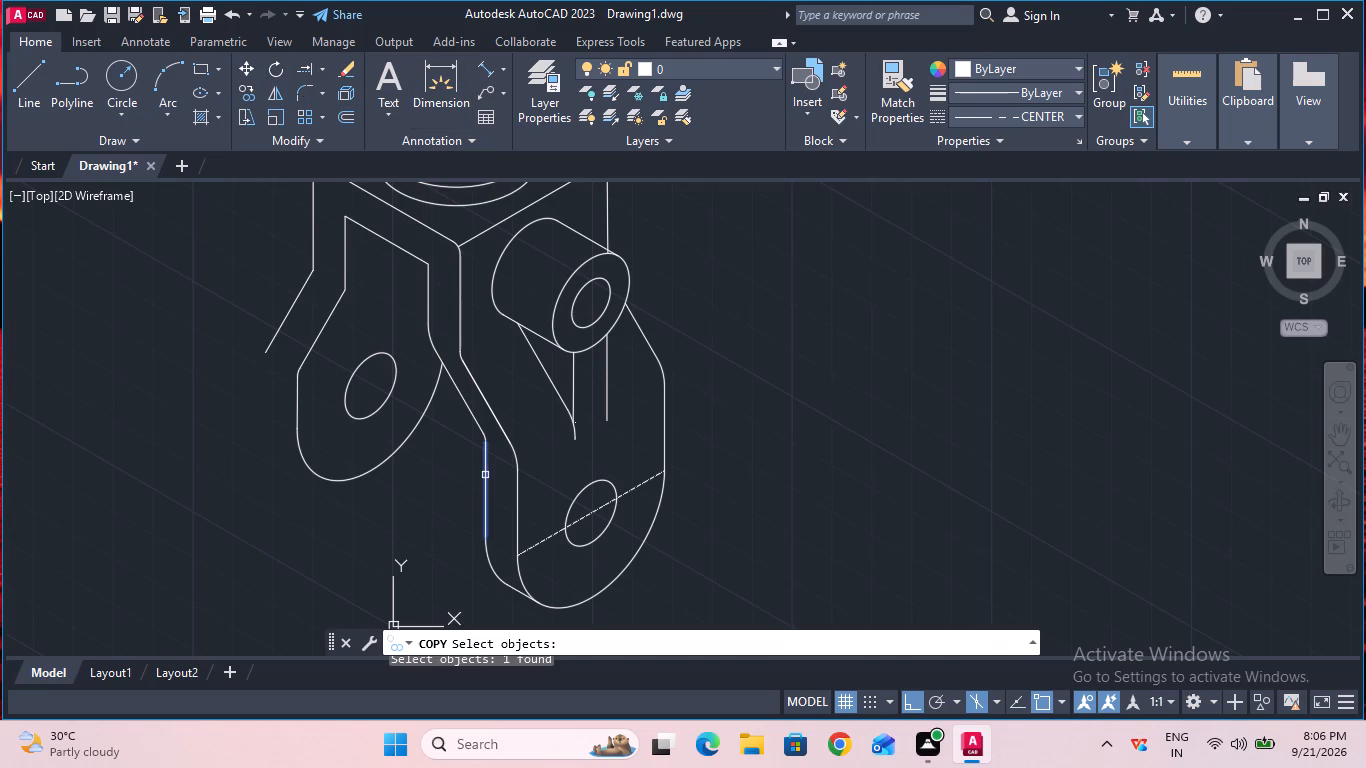
shift+click(491, 558)
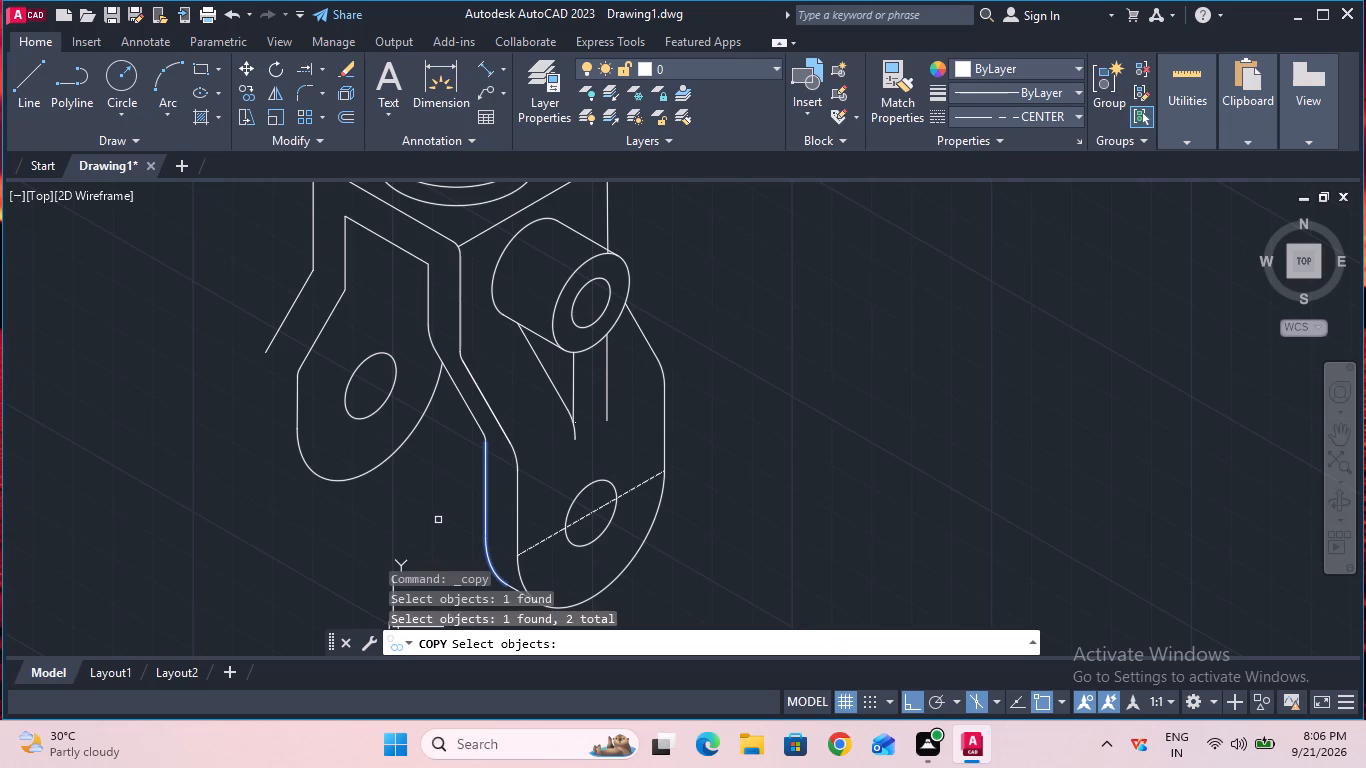
key(Return)
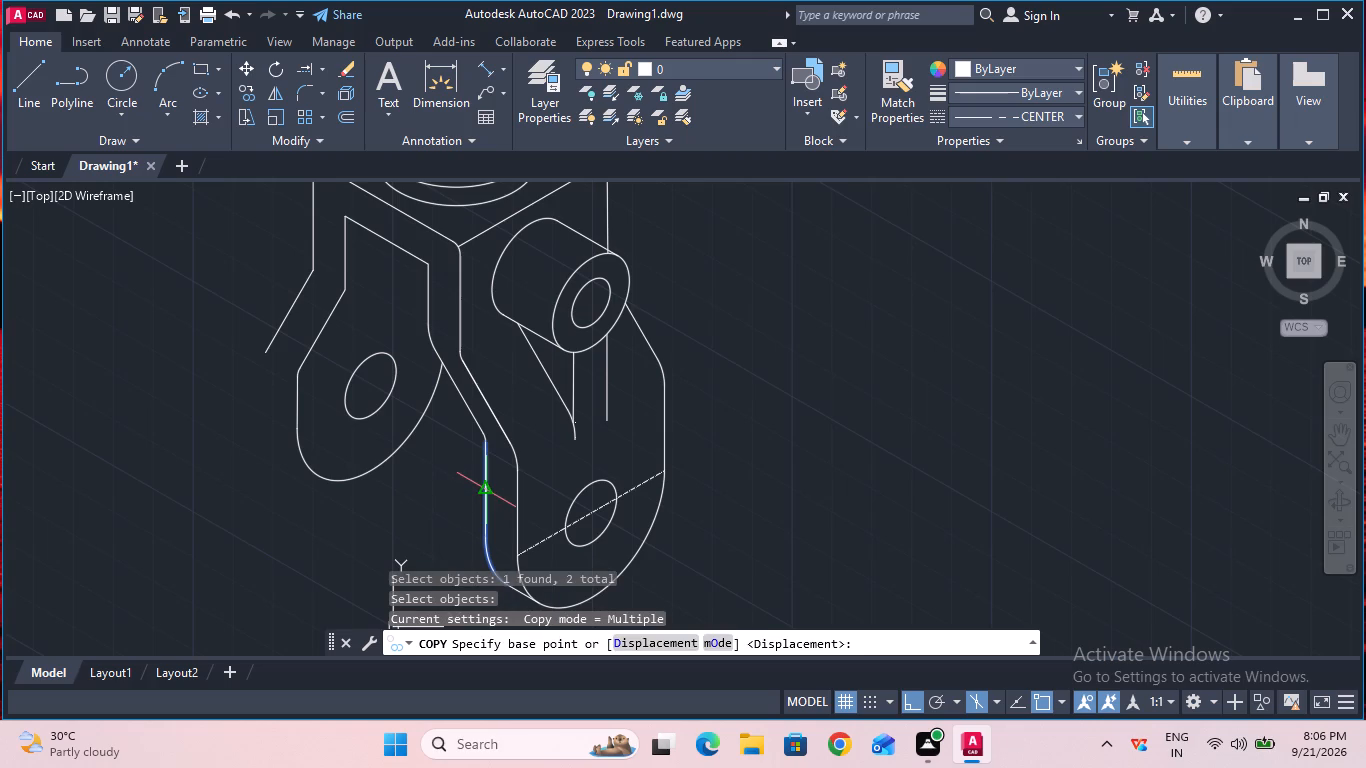
click(484, 491)
text(69)
key(Return)
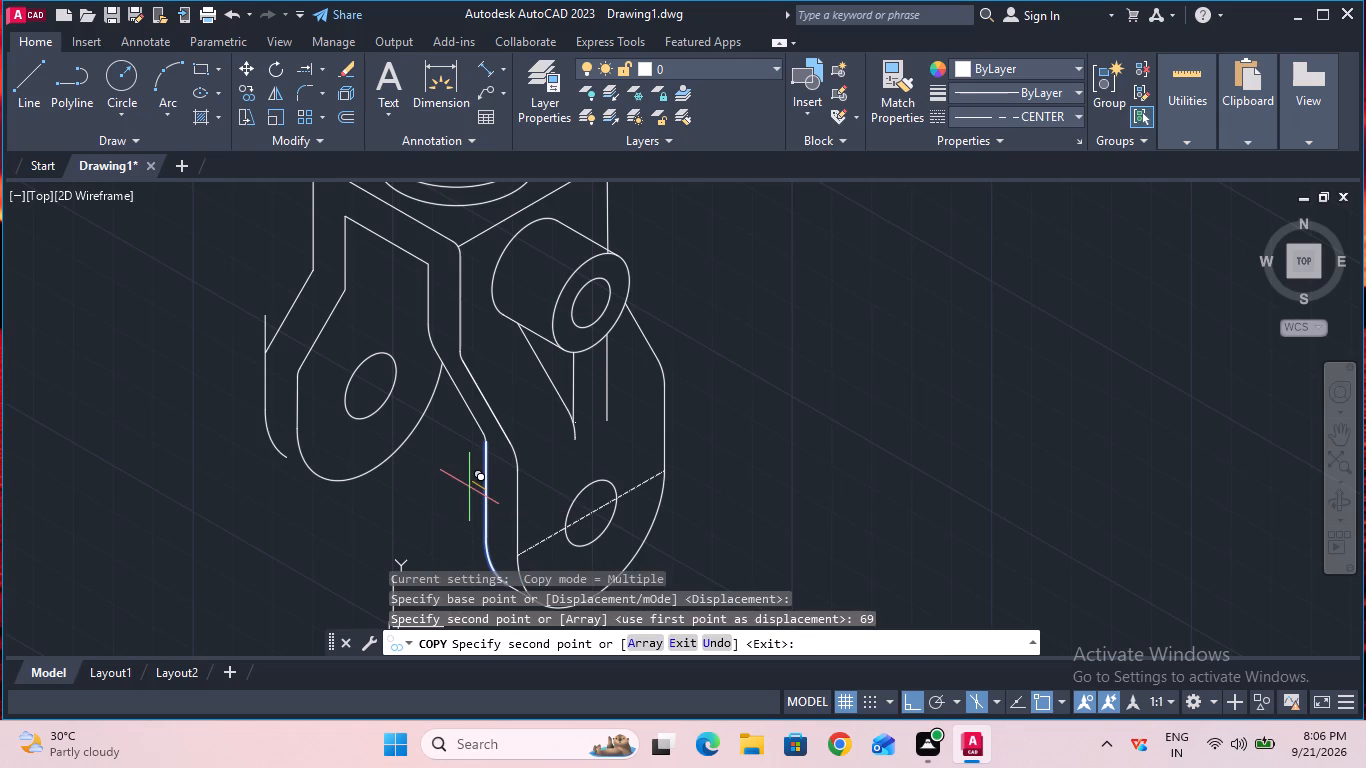
key(Escape)
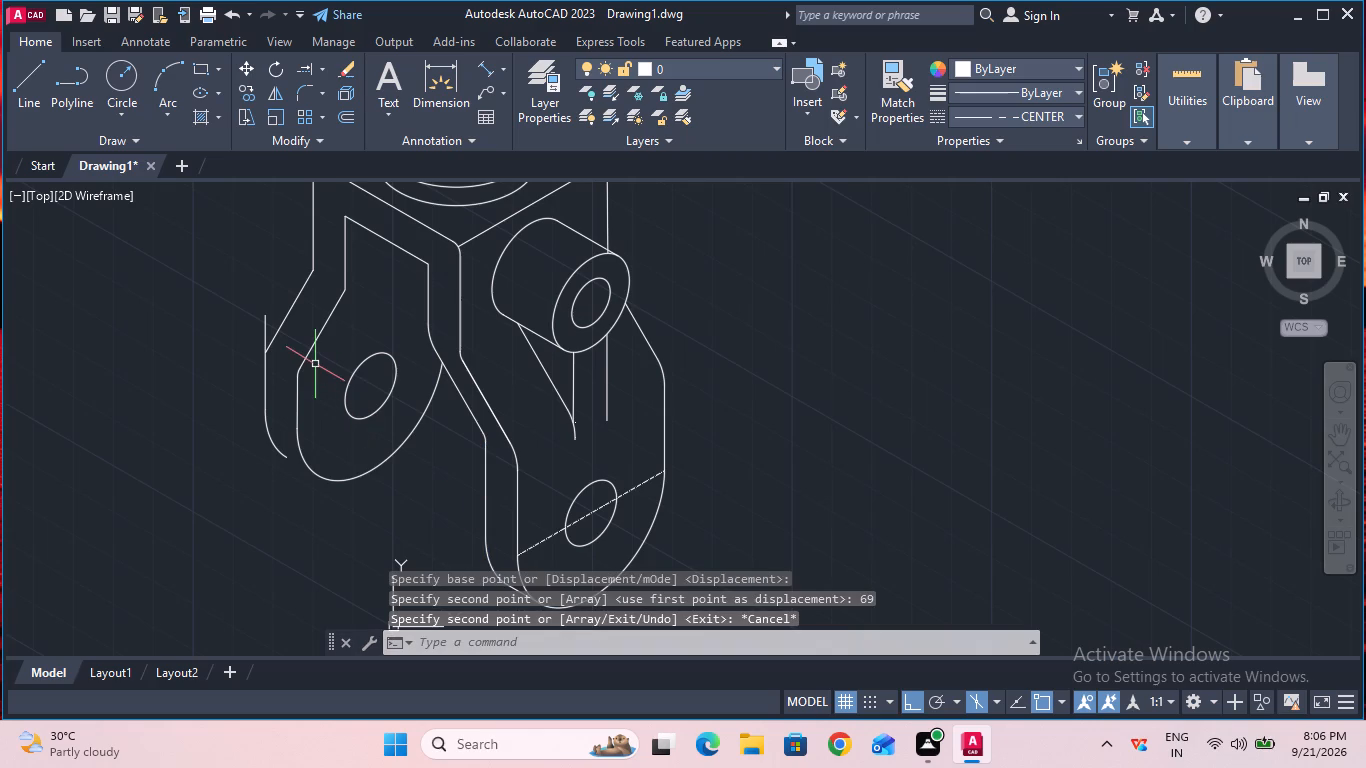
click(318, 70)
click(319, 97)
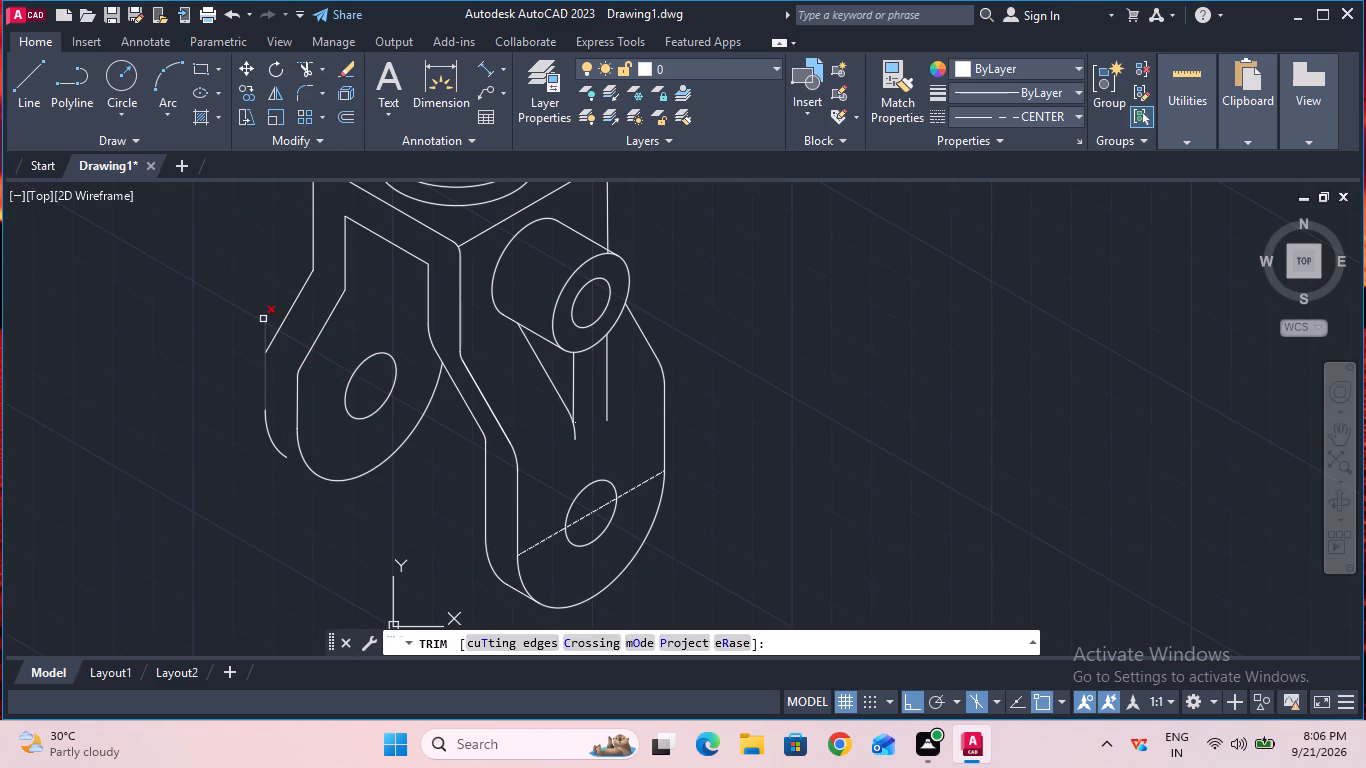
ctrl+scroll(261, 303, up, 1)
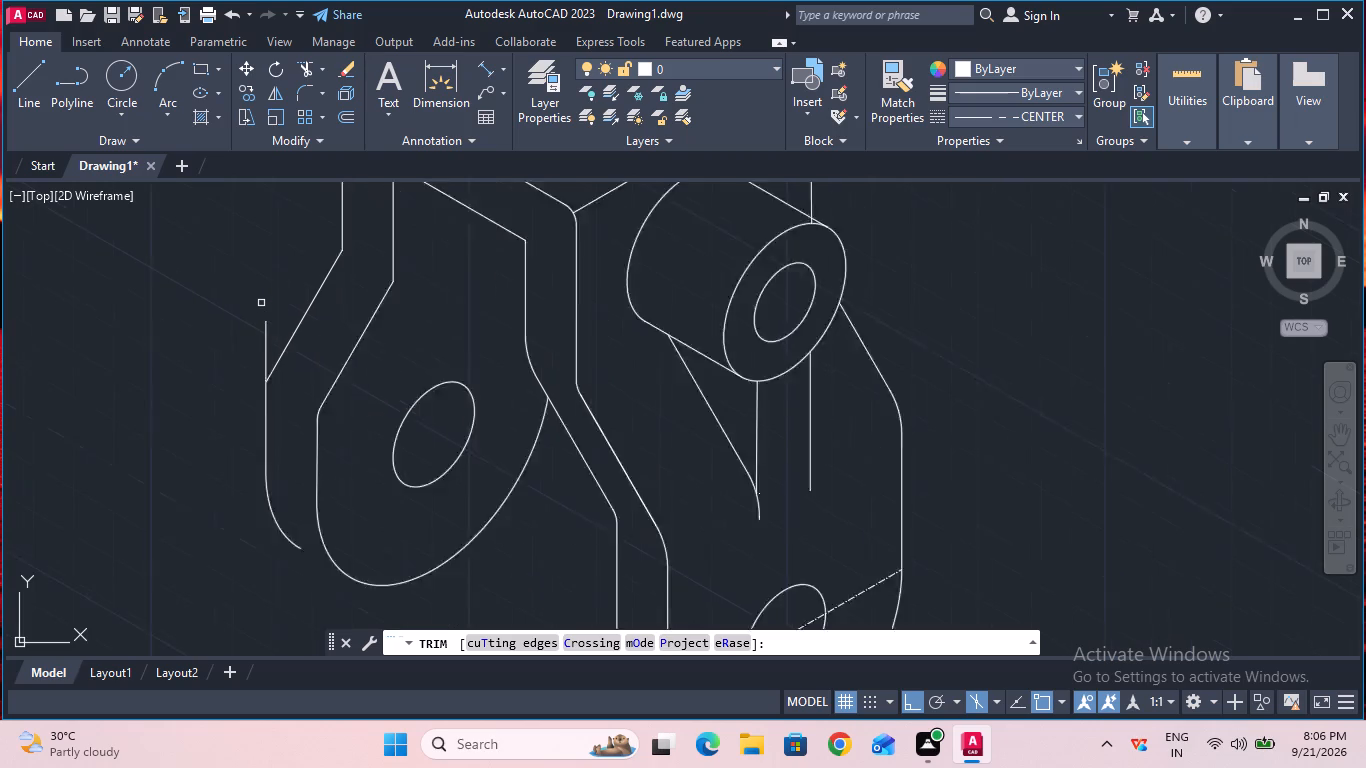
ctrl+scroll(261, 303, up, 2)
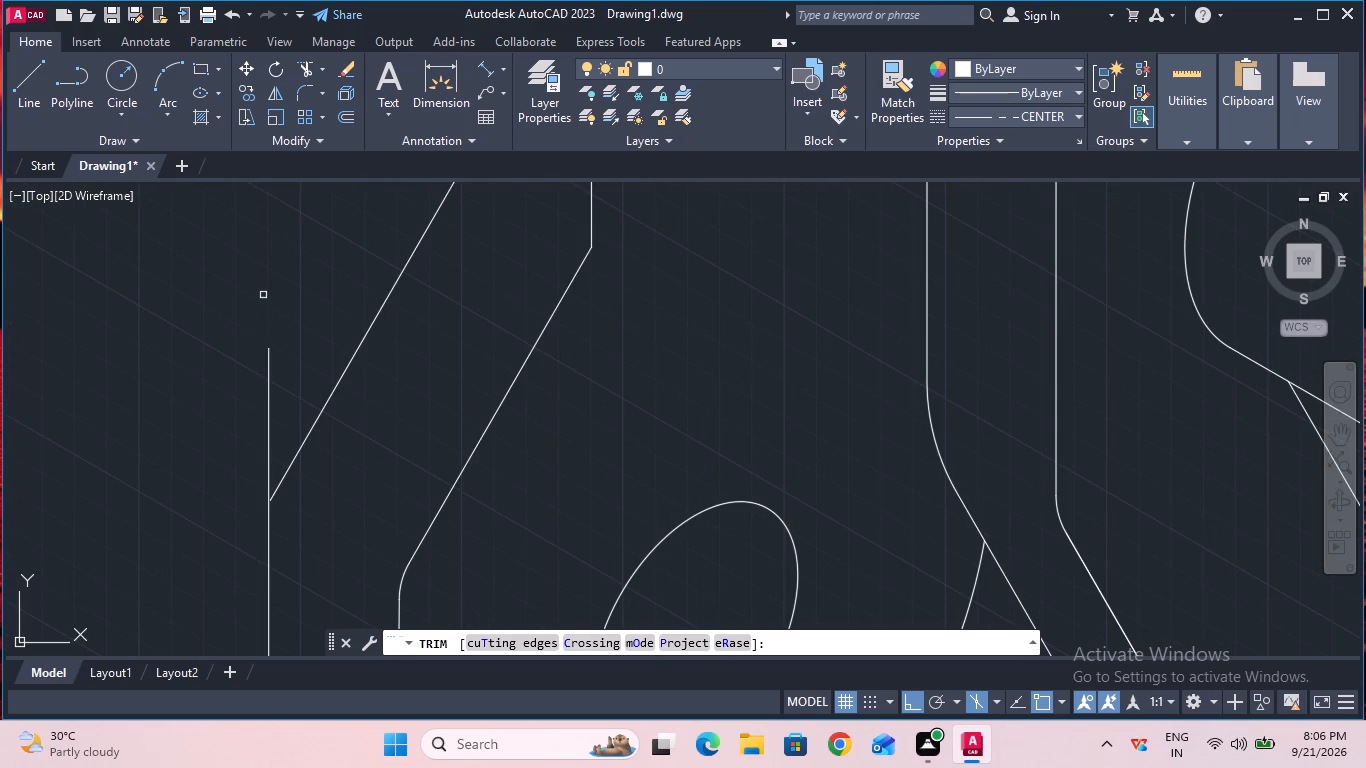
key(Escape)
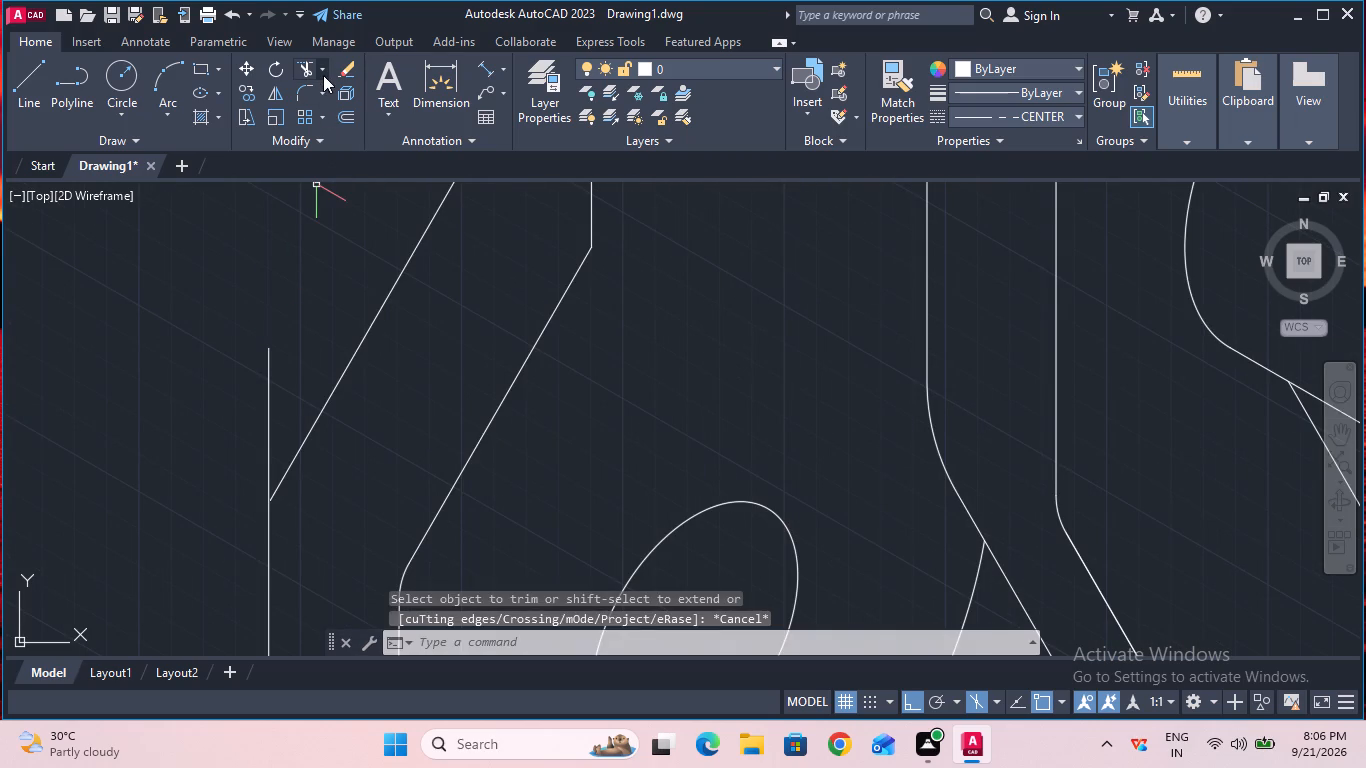
Extend the second arm's outer sloping line to meet the copied vertical edge.
click(323, 74)
click(319, 128)
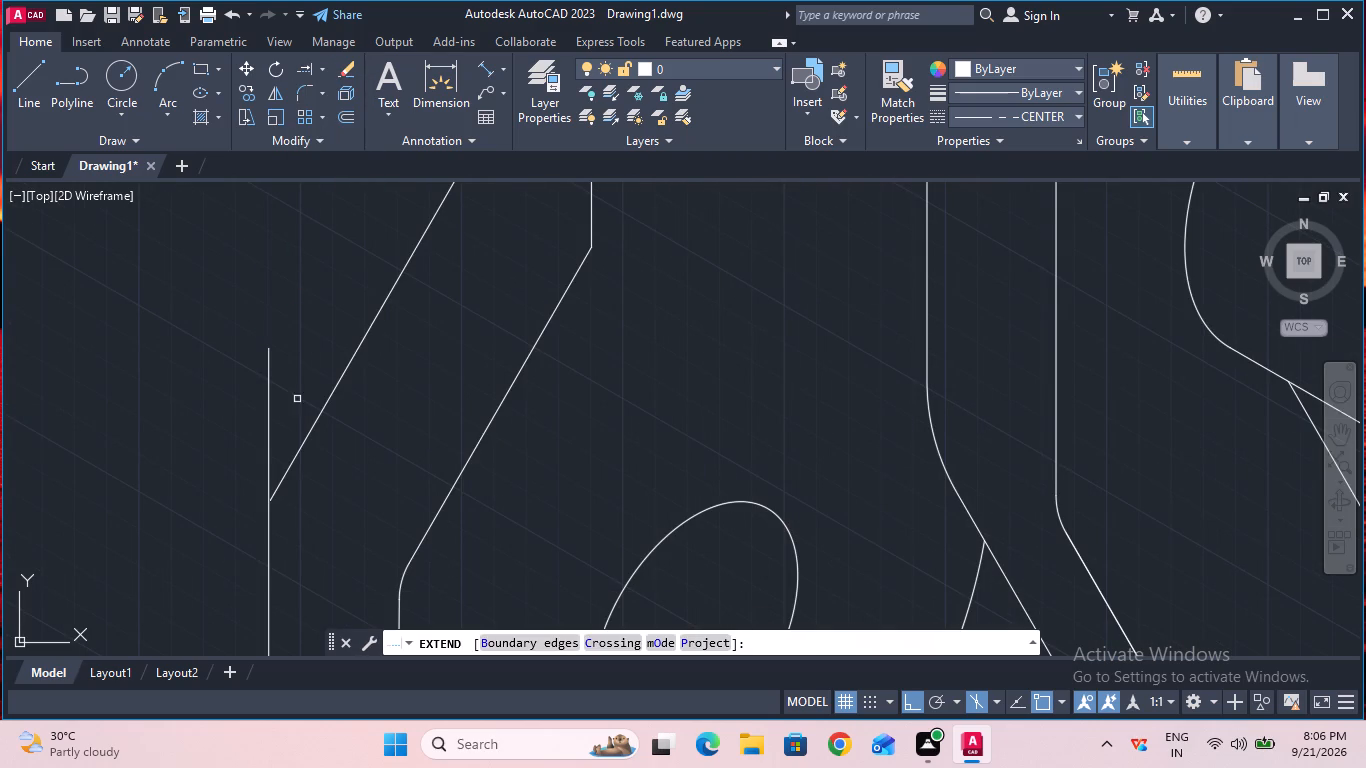
click(293, 454)
key(Escape)
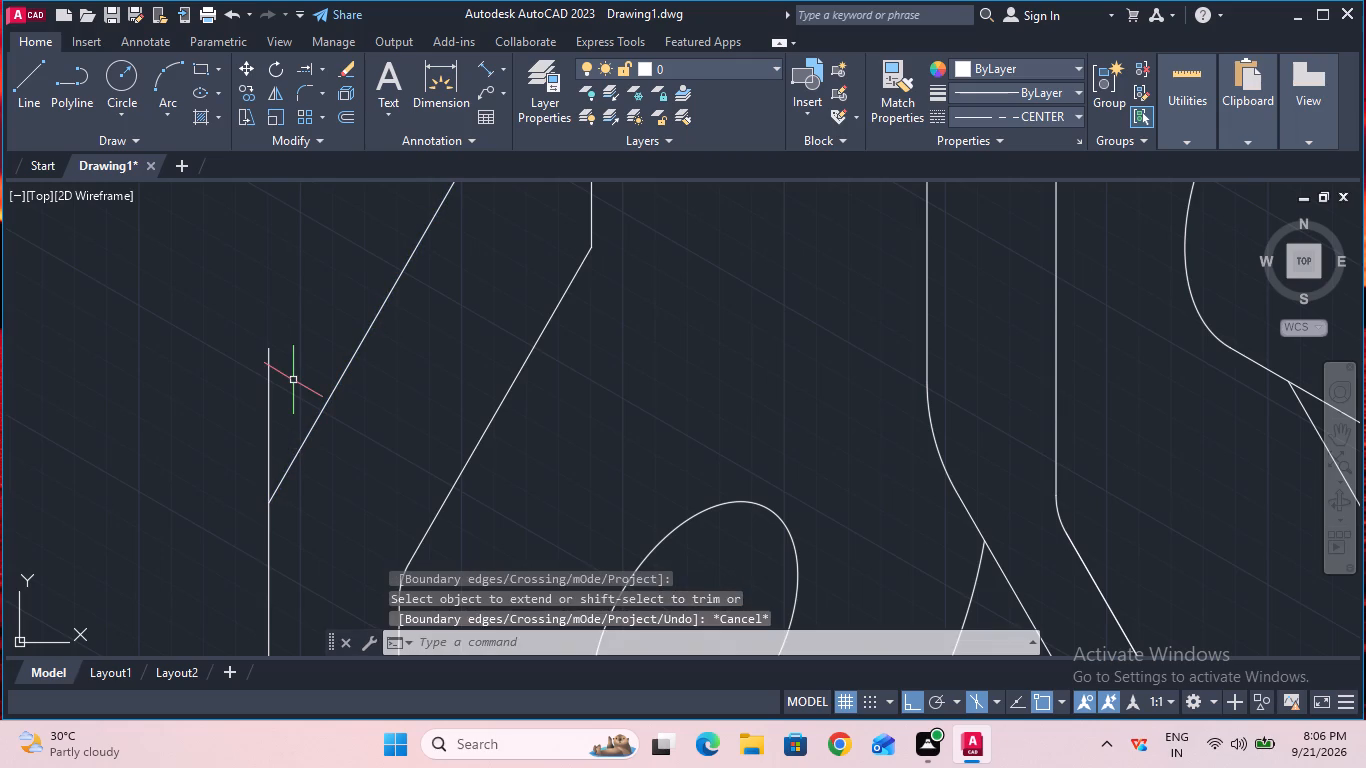
Trim the part of the second arm's copied vertical edge that projects above the outer sloping line.
click(321, 66)
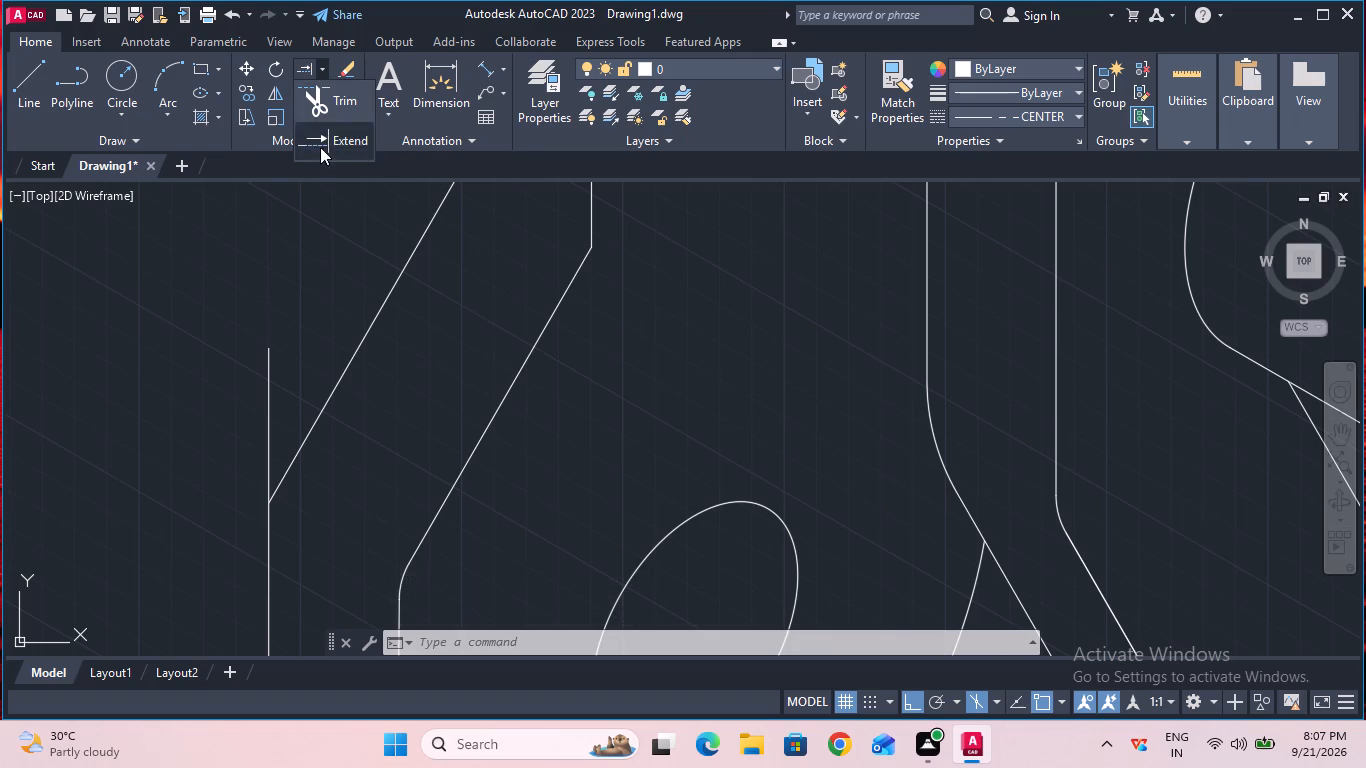
click(318, 107)
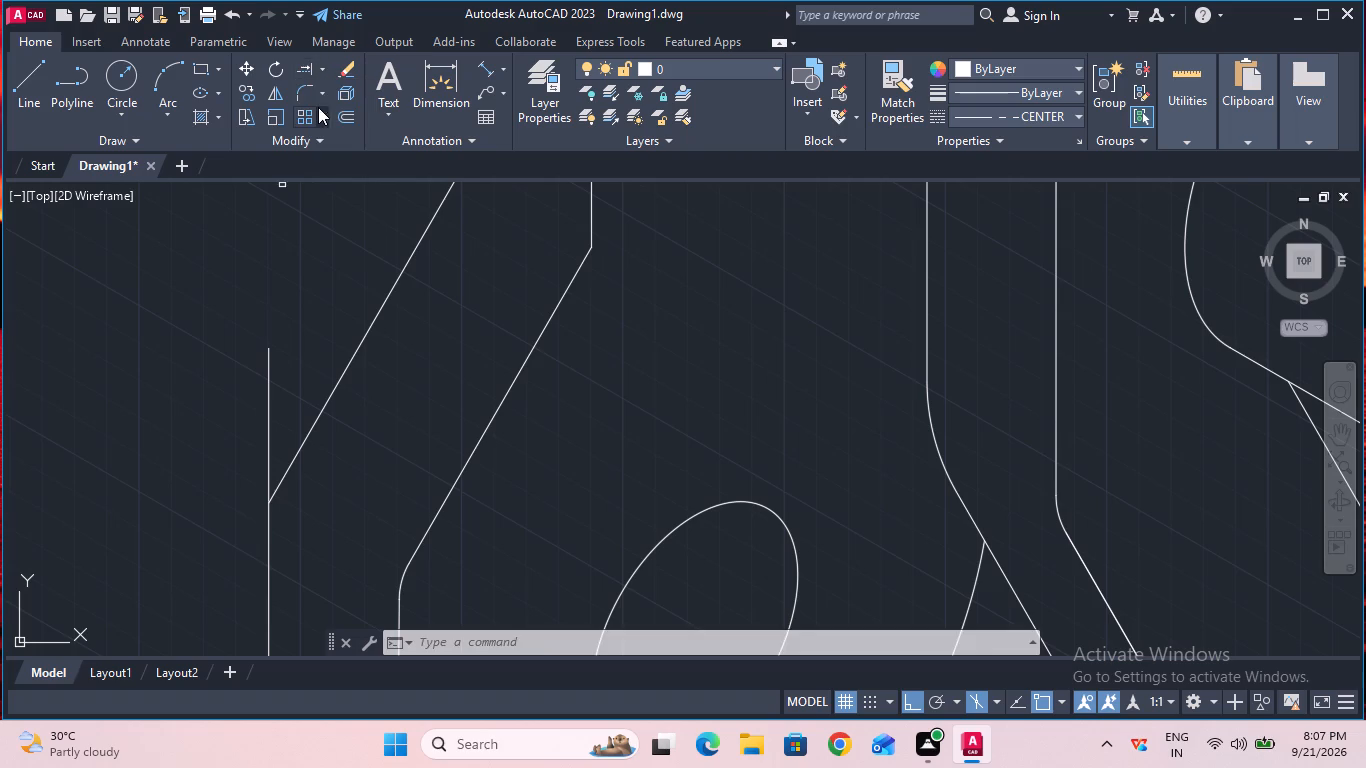
click(269, 379)
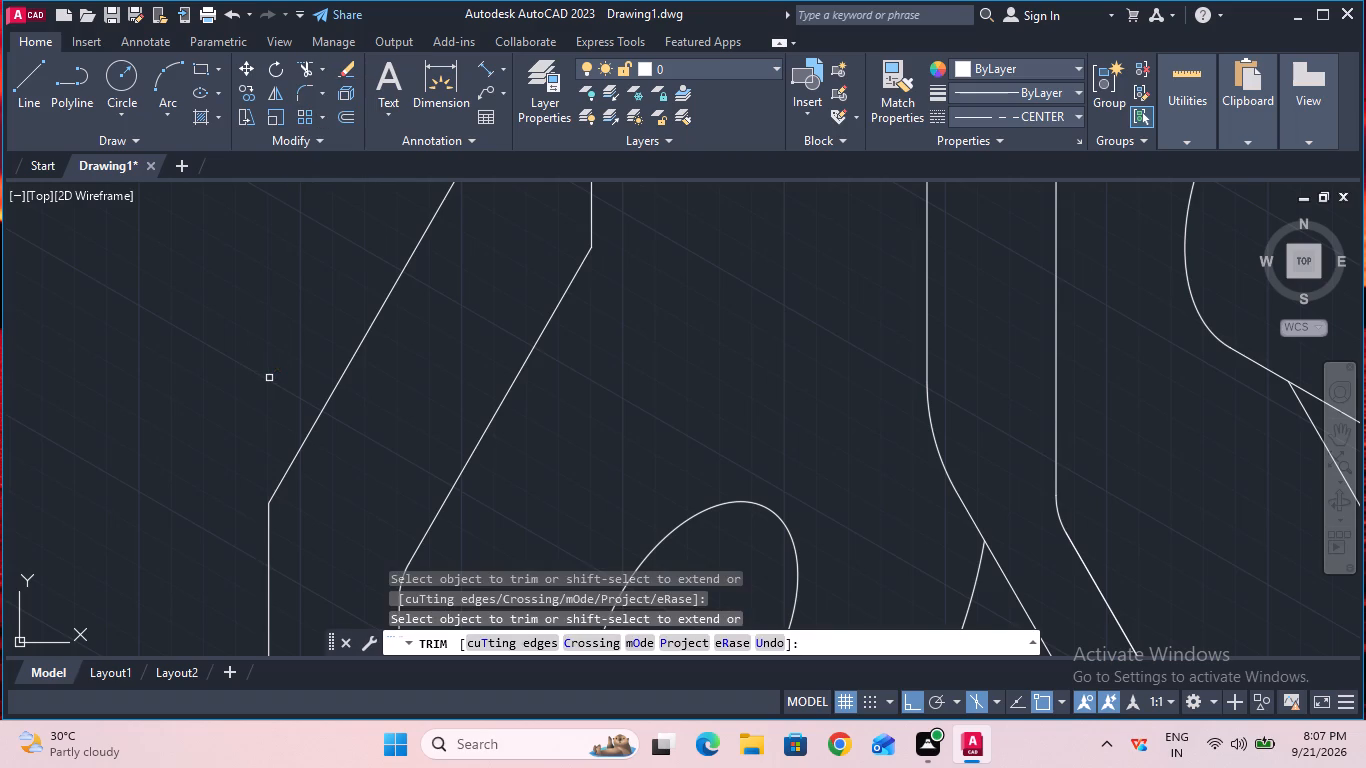
key(Escape)
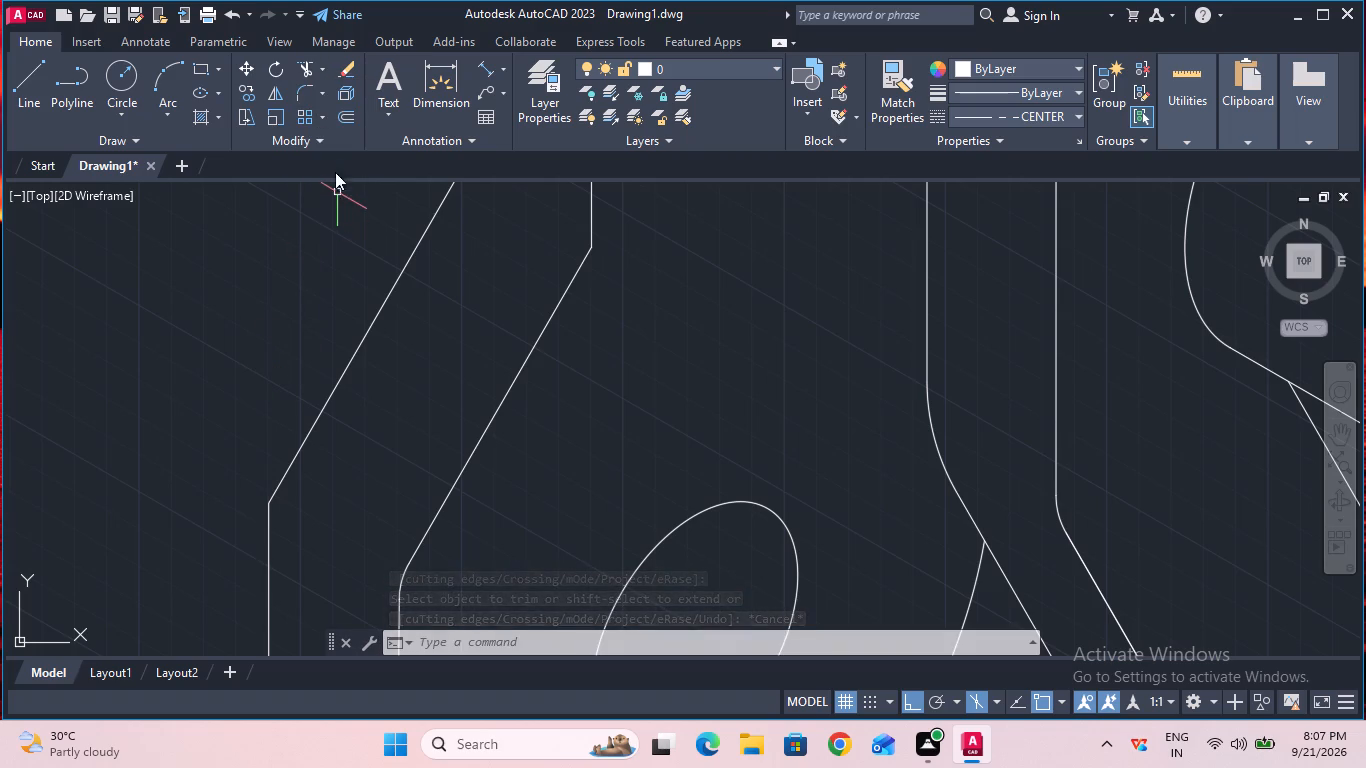
Fillet the corner between the second arm's outer sloping line and its vertical edge with radius 15.
click(305, 99)
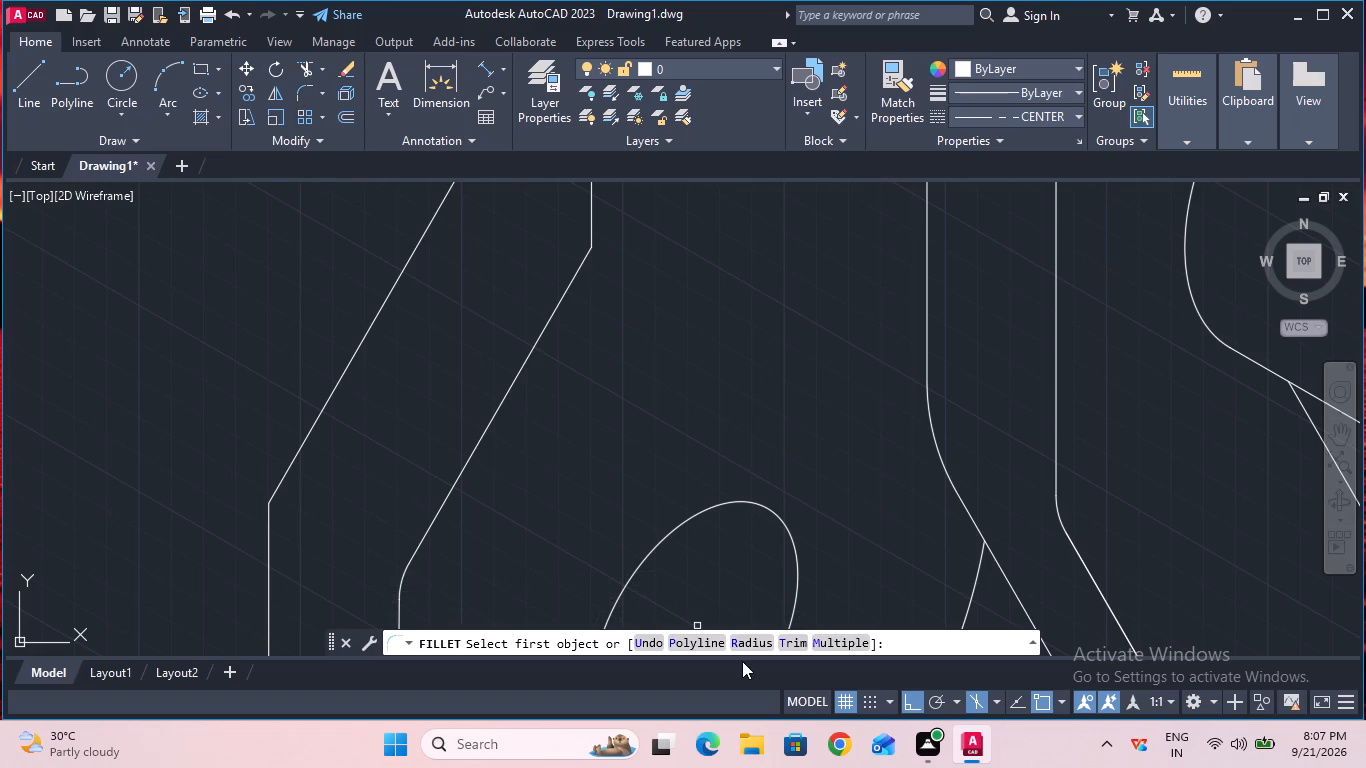
click(751, 643)
click(732, 649)
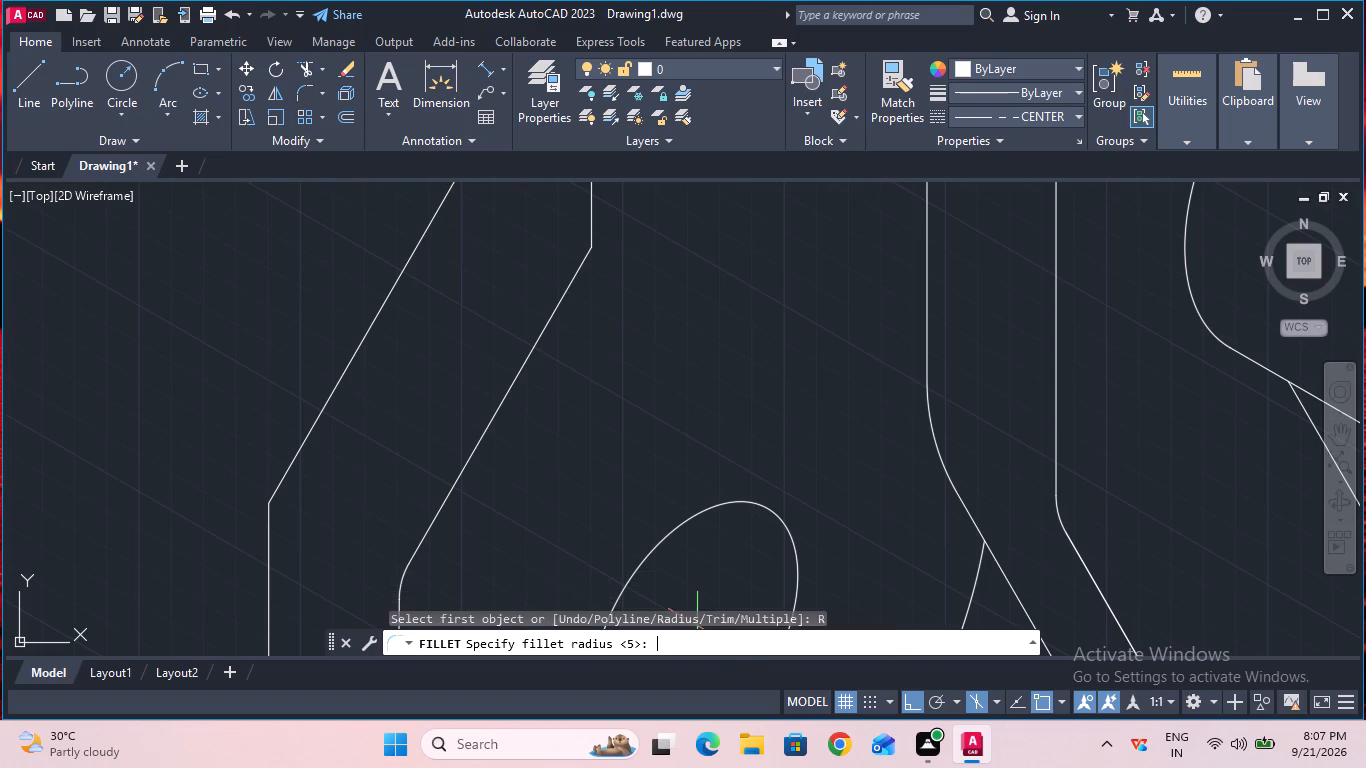
text(15)
key(Return)
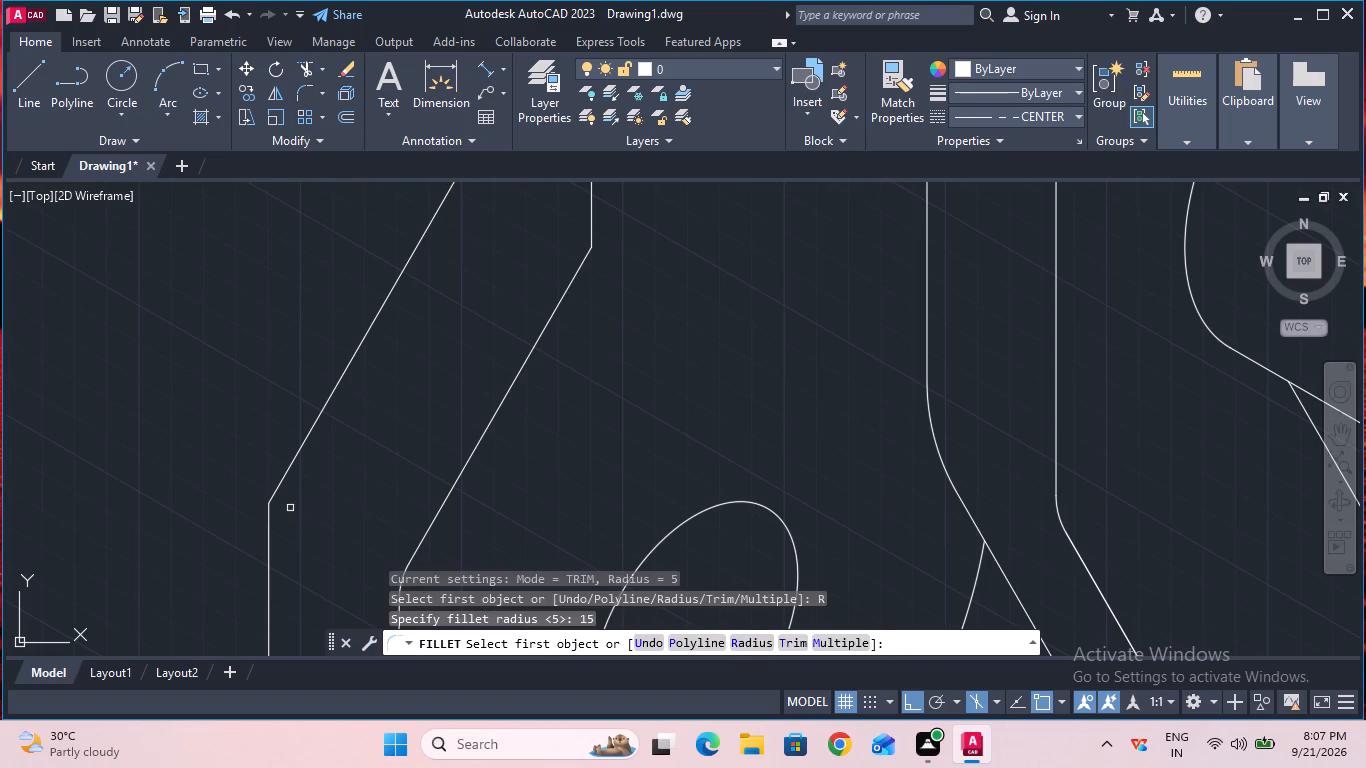
click(279, 490)
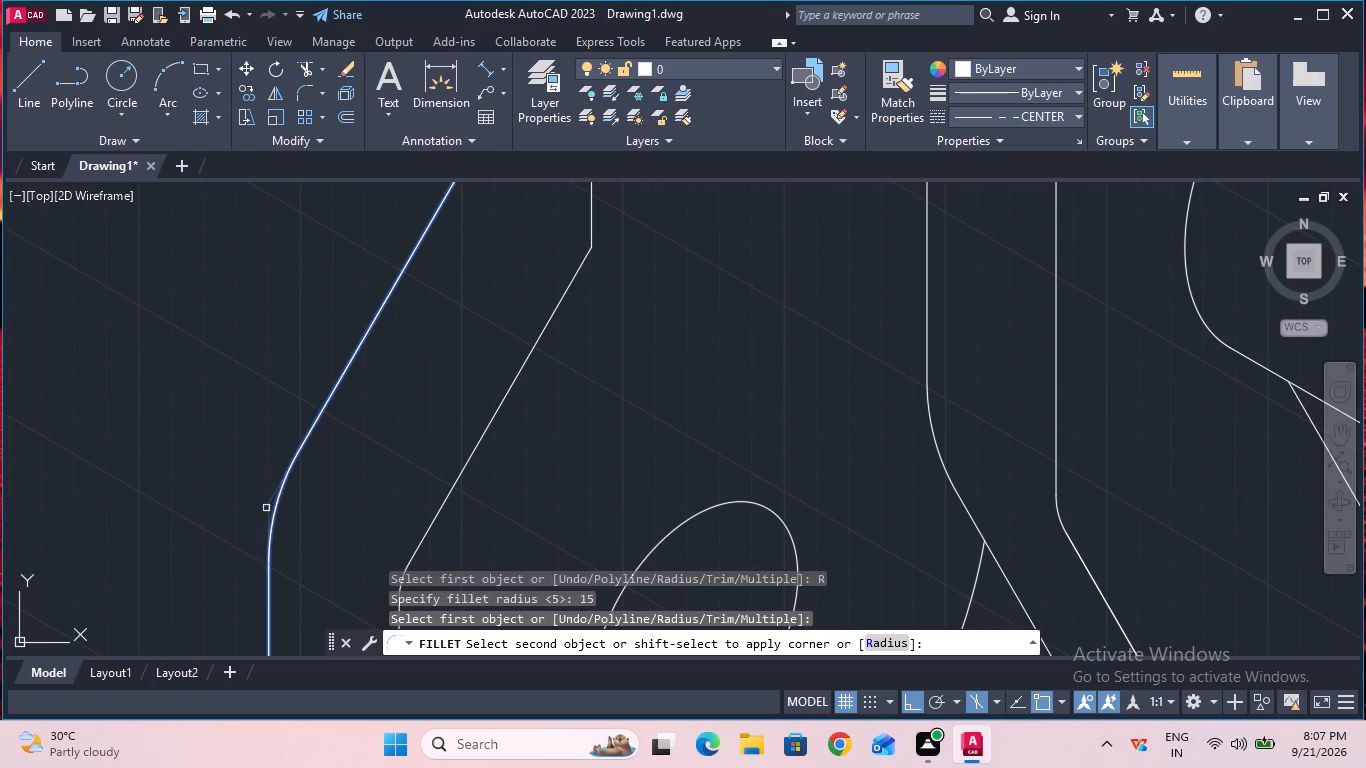
click(269, 511)
Draw a line joining the lower end of the second arm's outer arc to the arm's rounded front outline.
ctrl+scroll(269, 510, down, 3)
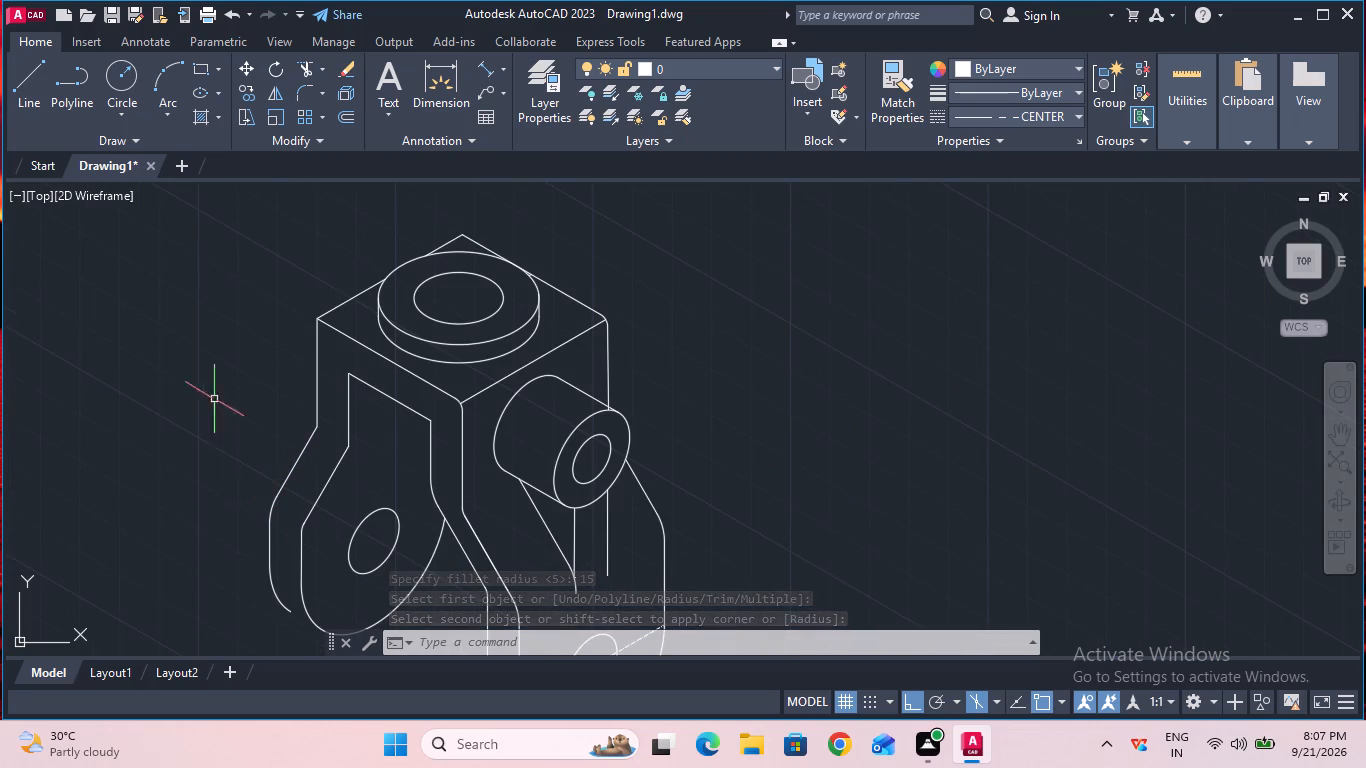
click(27, 115)
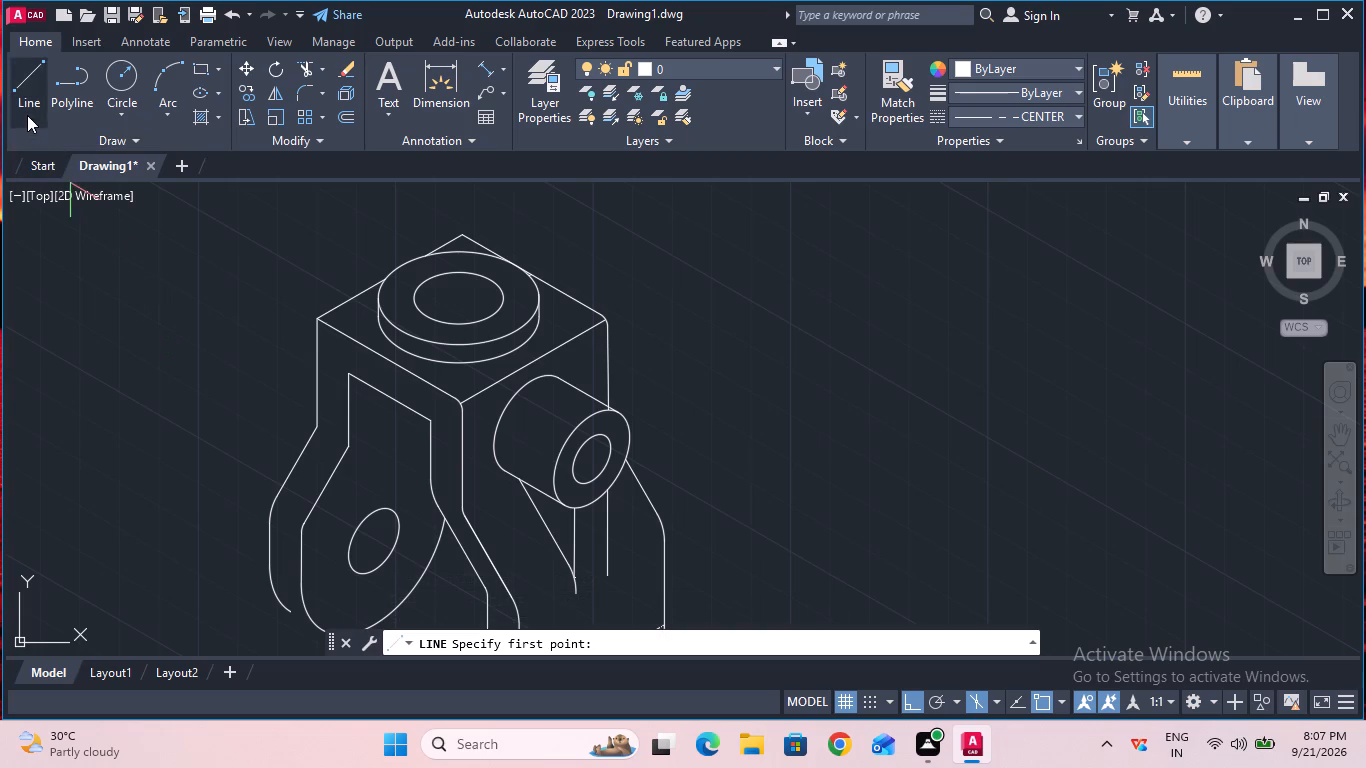
click(294, 612)
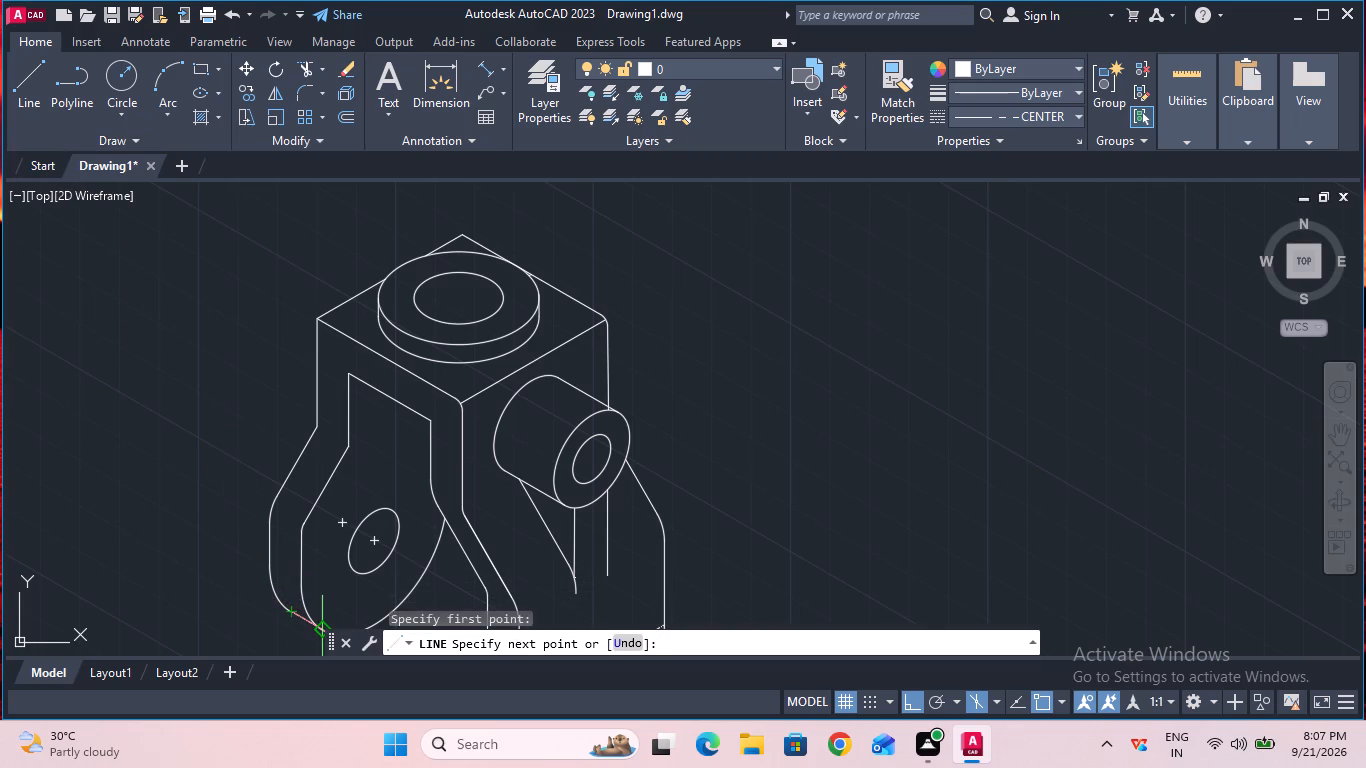
click(321, 631)
key(Escape)
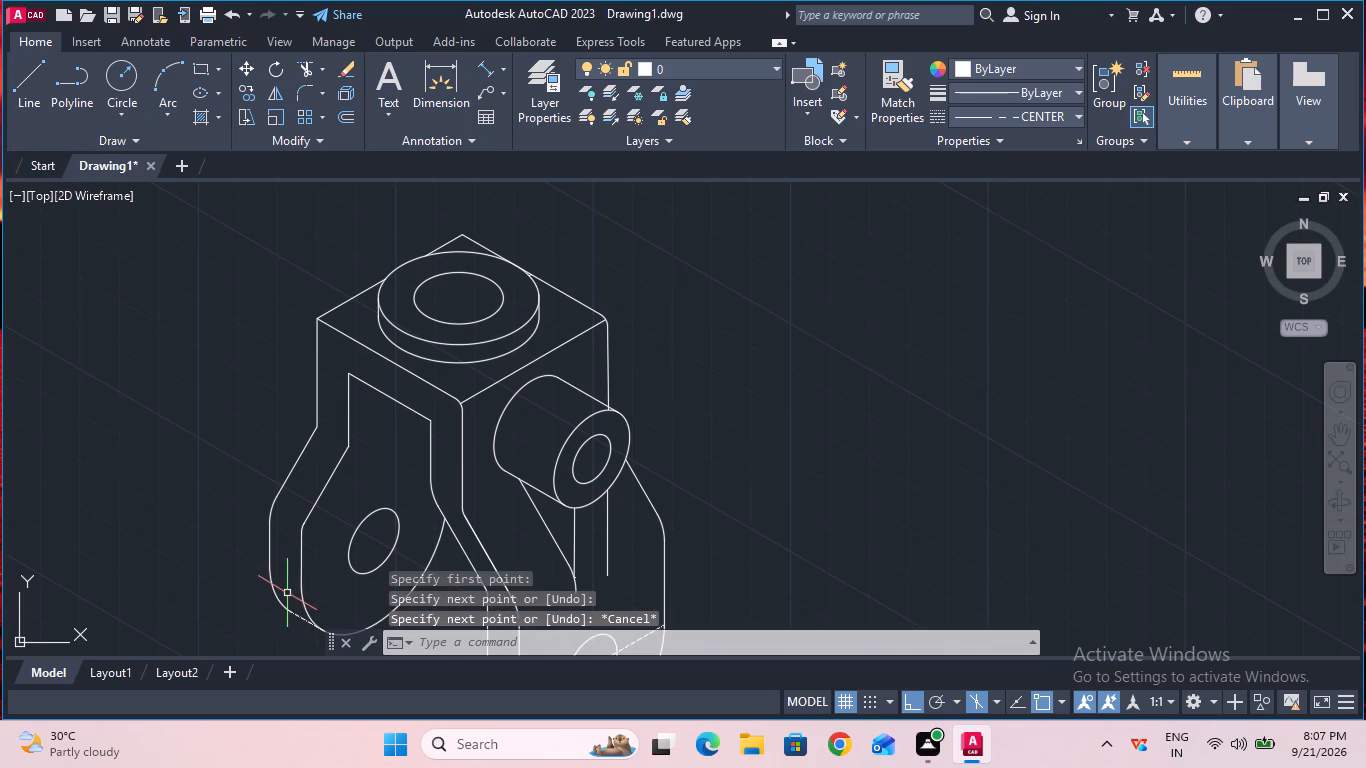
Change the linetype of the short joining line at the second arm's bottom to ByBlock.
click(293, 611)
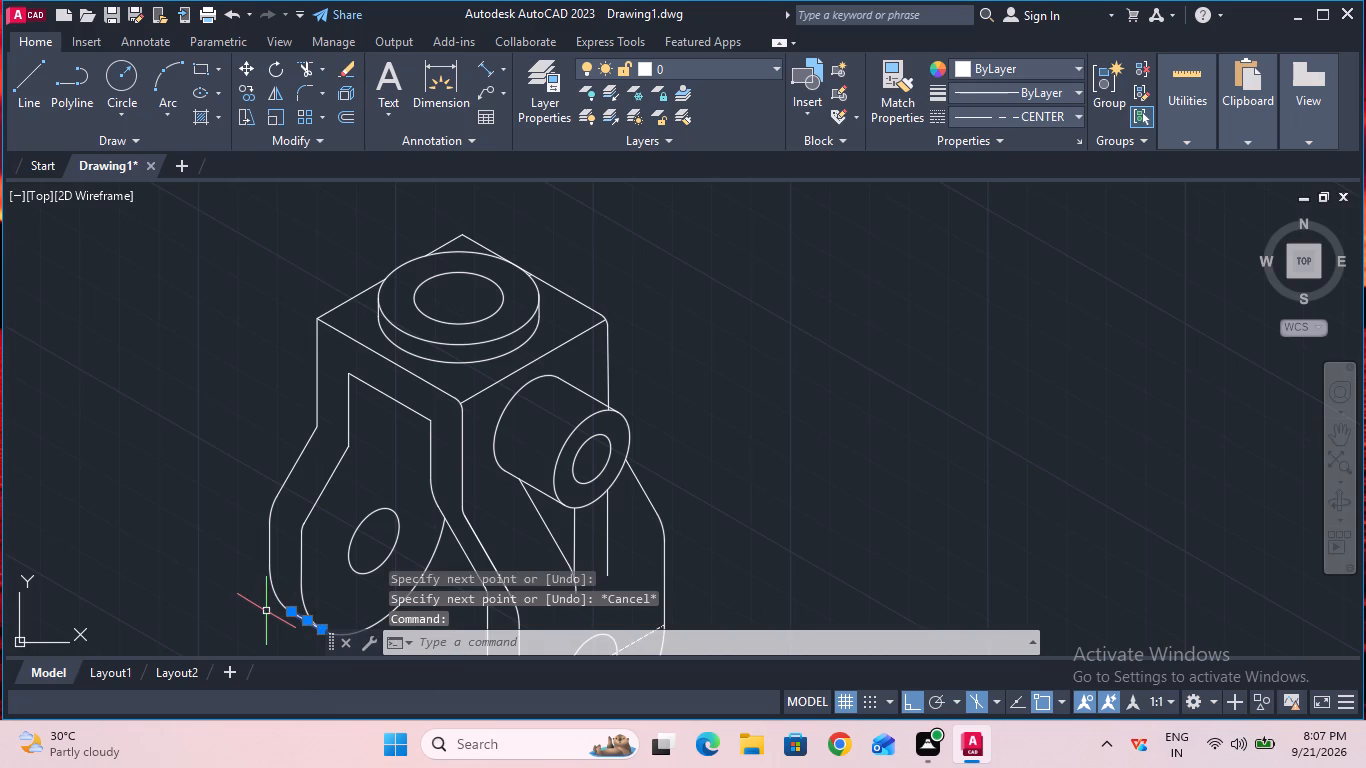
text(pr)
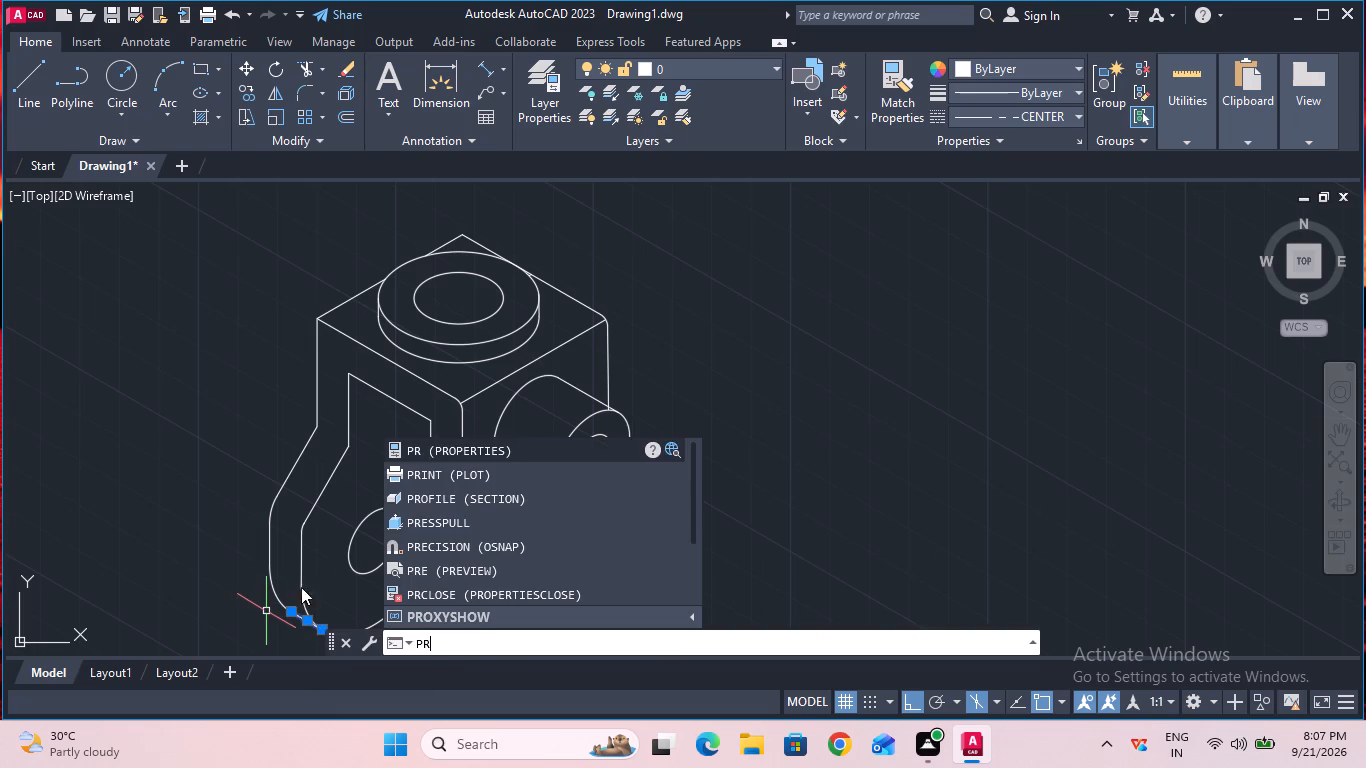
click(437, 455)
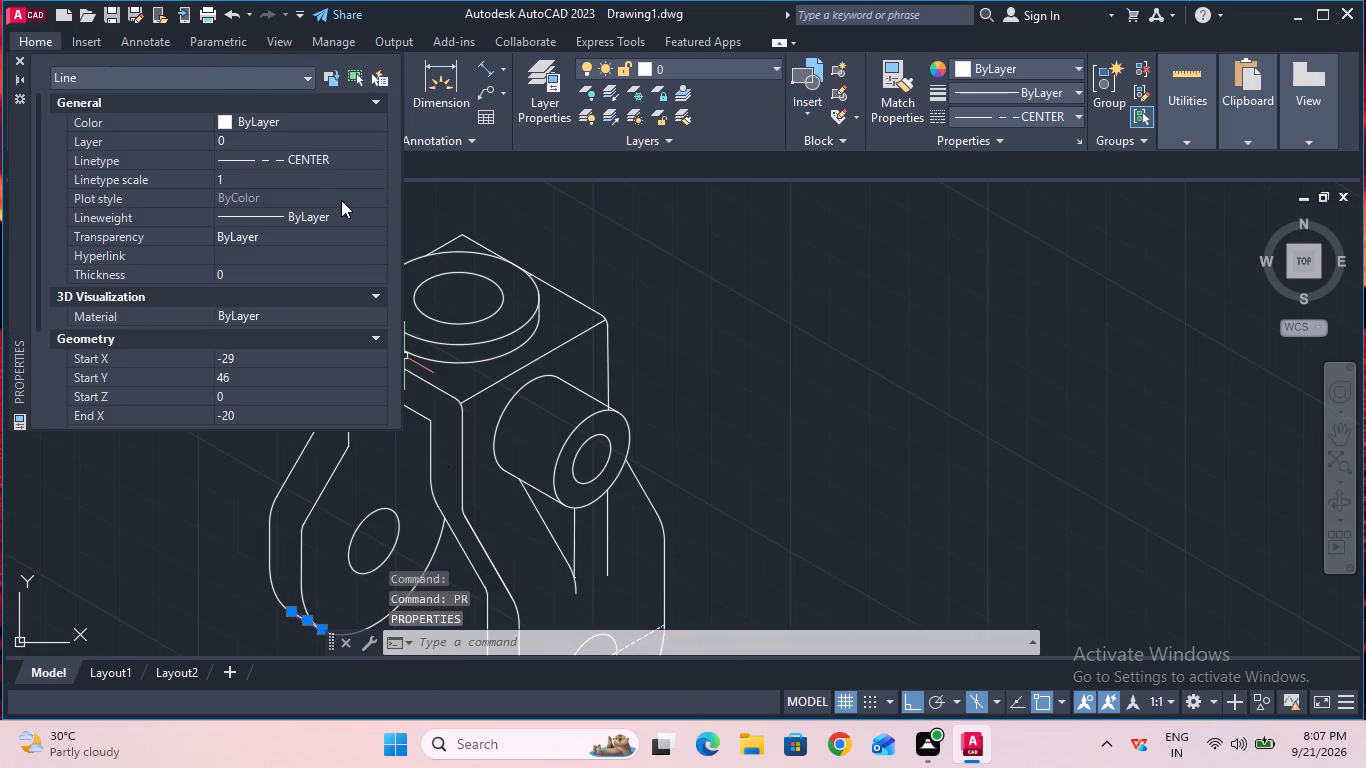
click(329, 155)
click(329, 155)
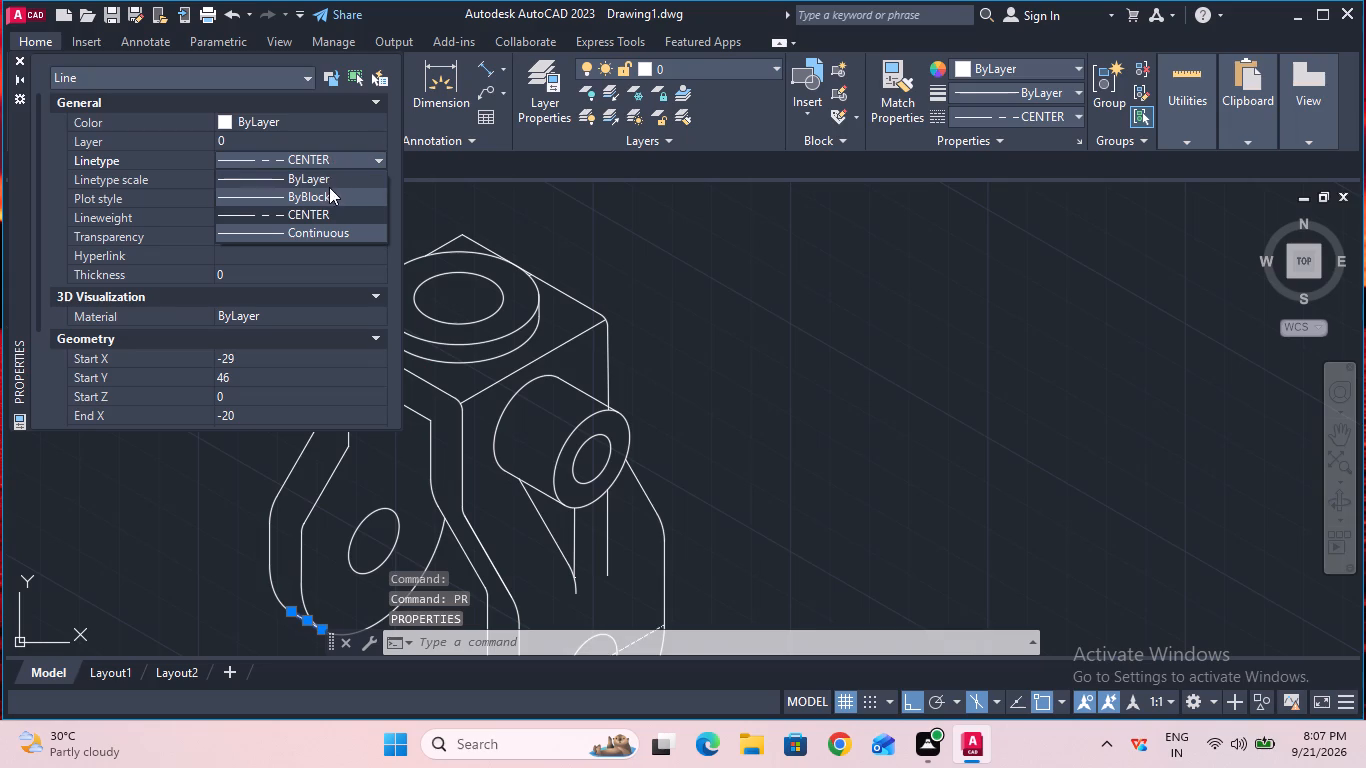
click(331, 191)
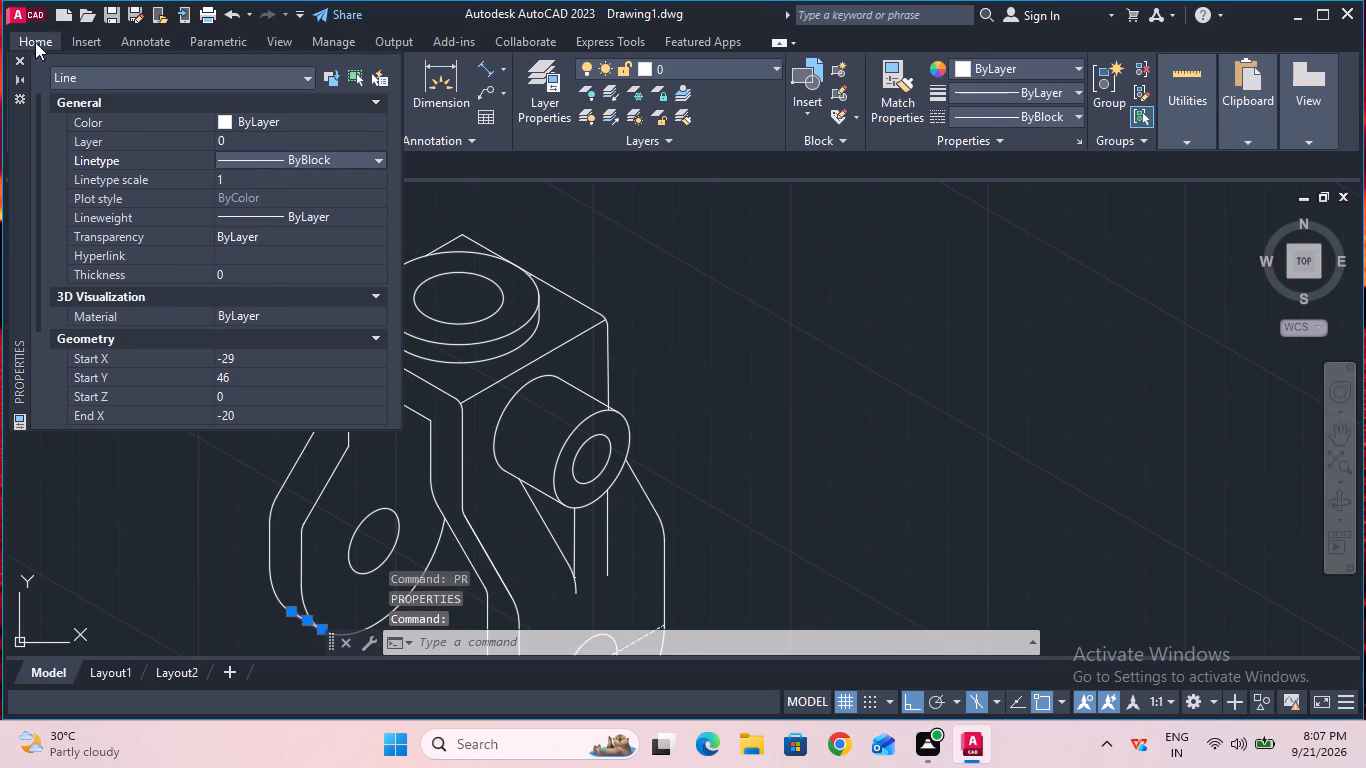
click(21, 54)
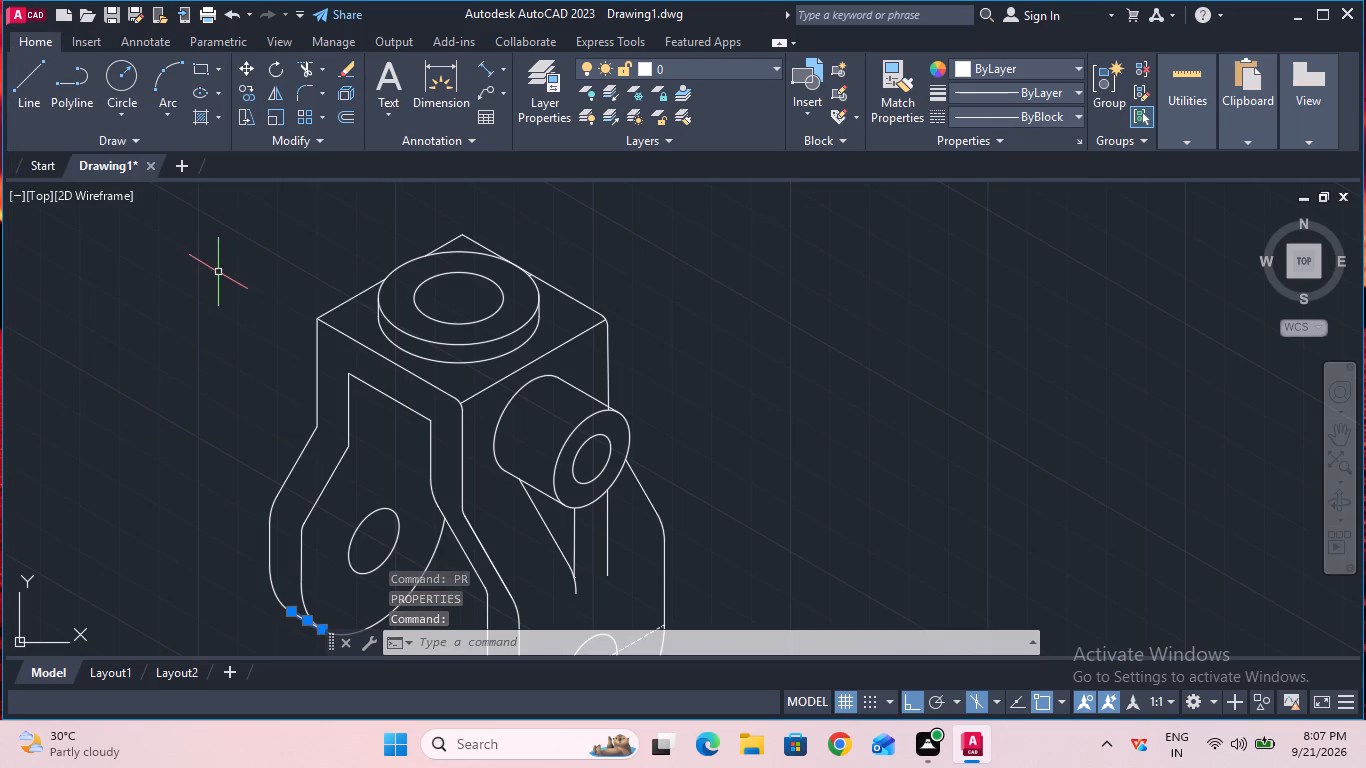
ctrl+scroll(218, 272, down, 3)
ctrl+scroll(289, 386, up, 2)
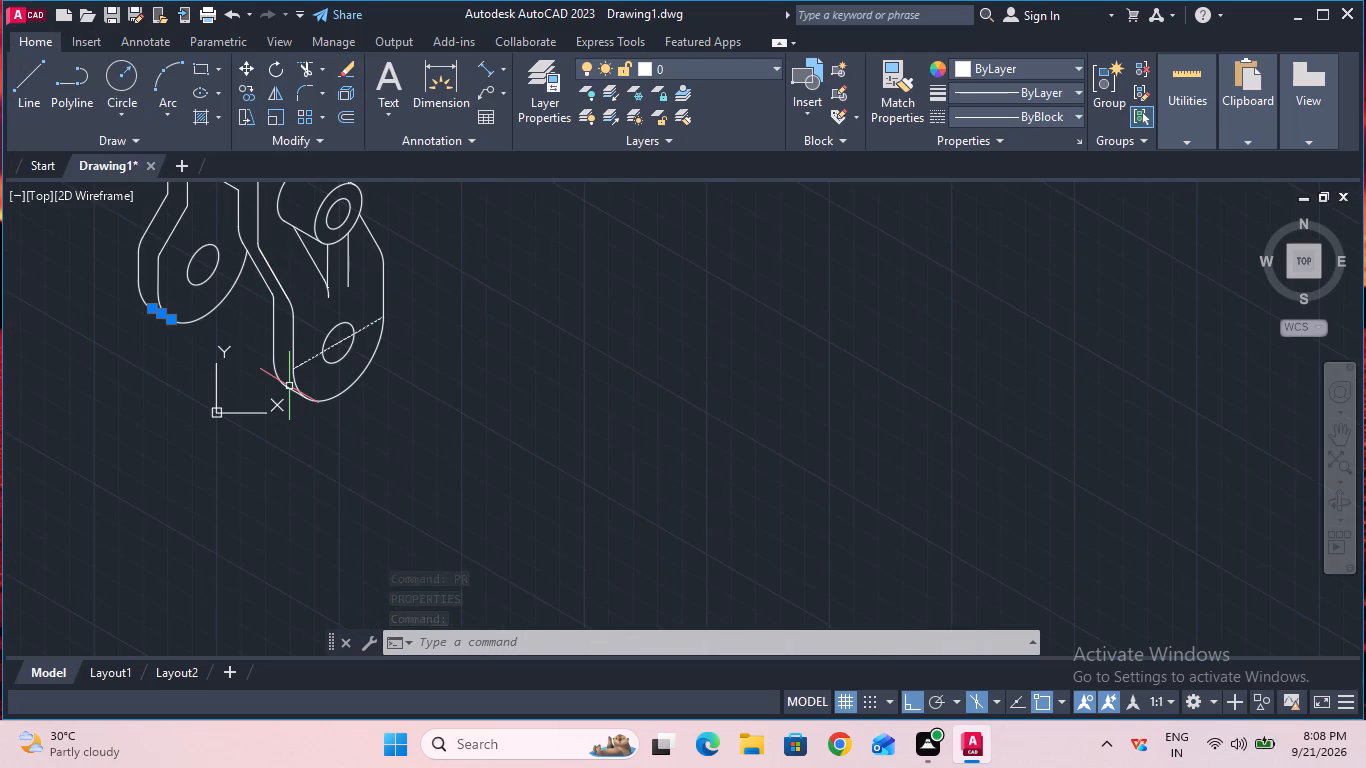
key(Escape)
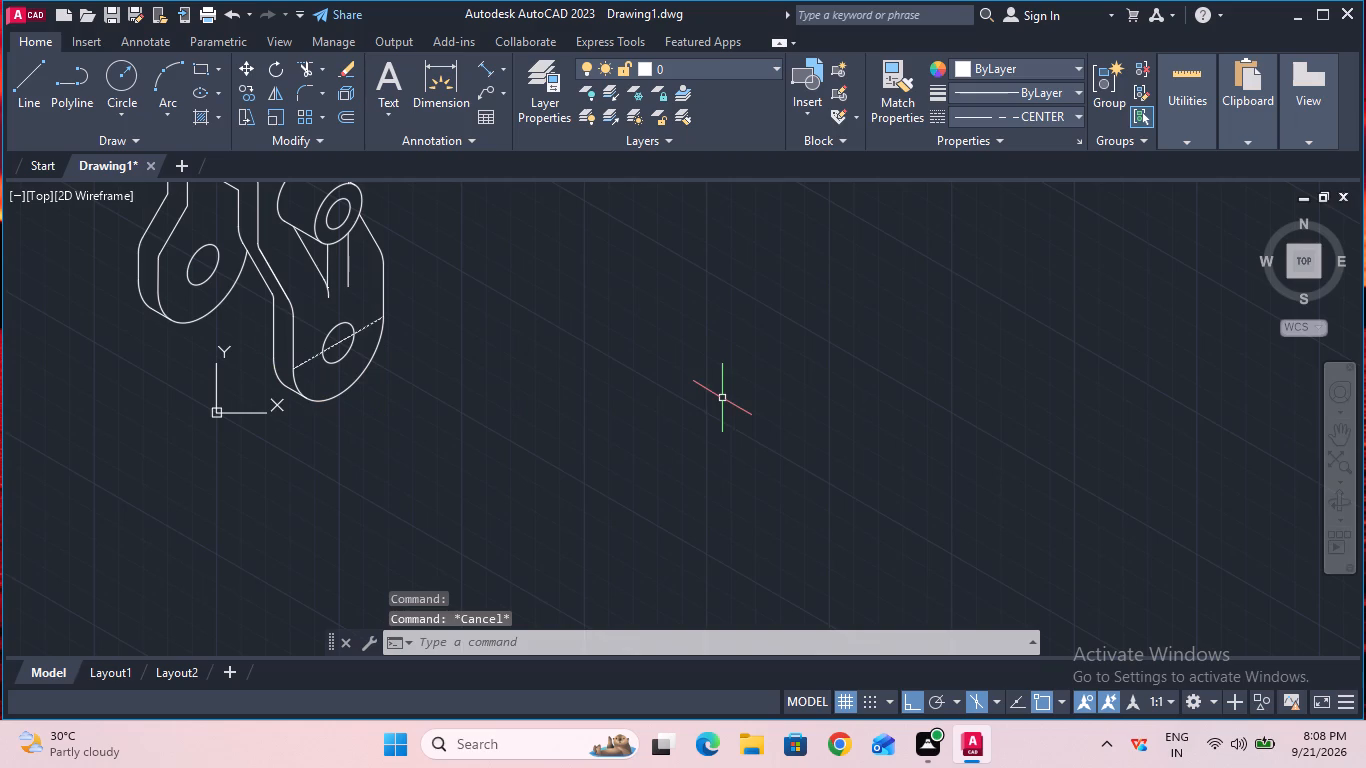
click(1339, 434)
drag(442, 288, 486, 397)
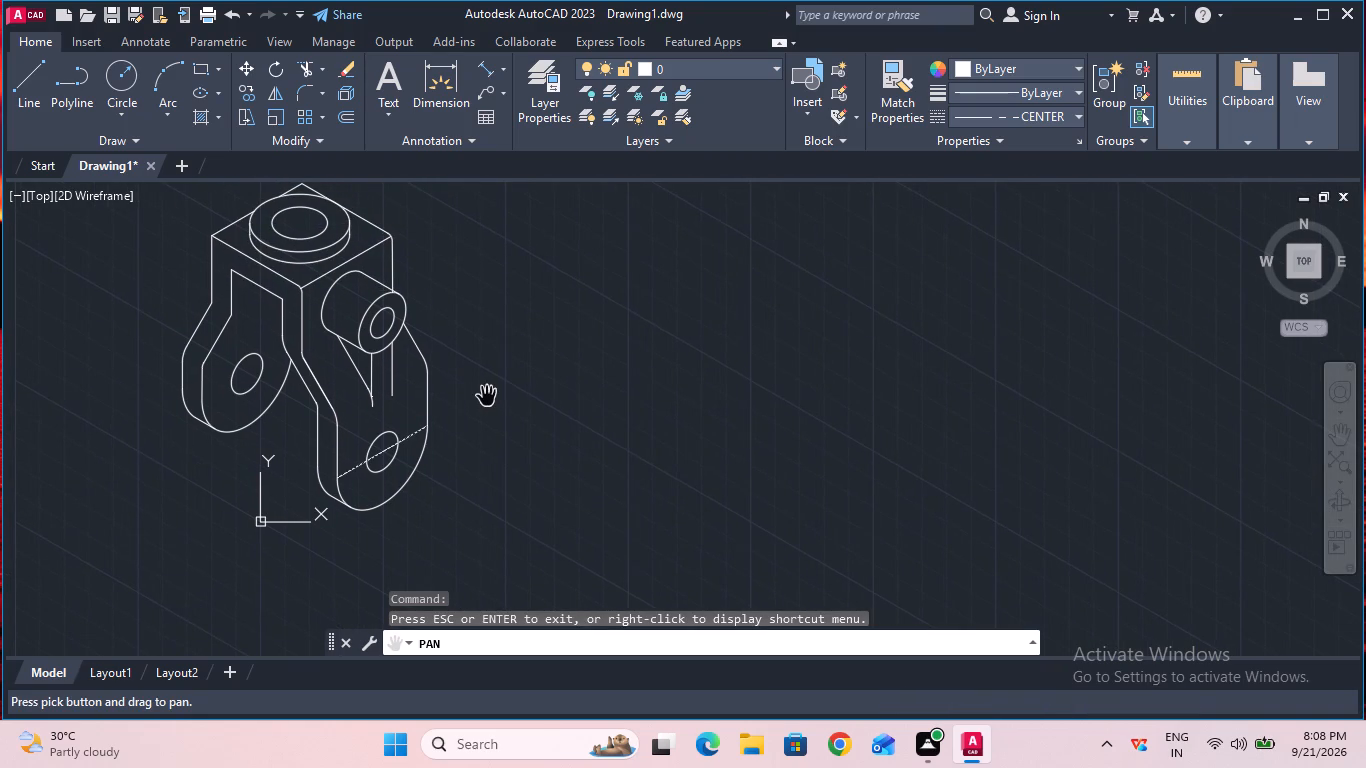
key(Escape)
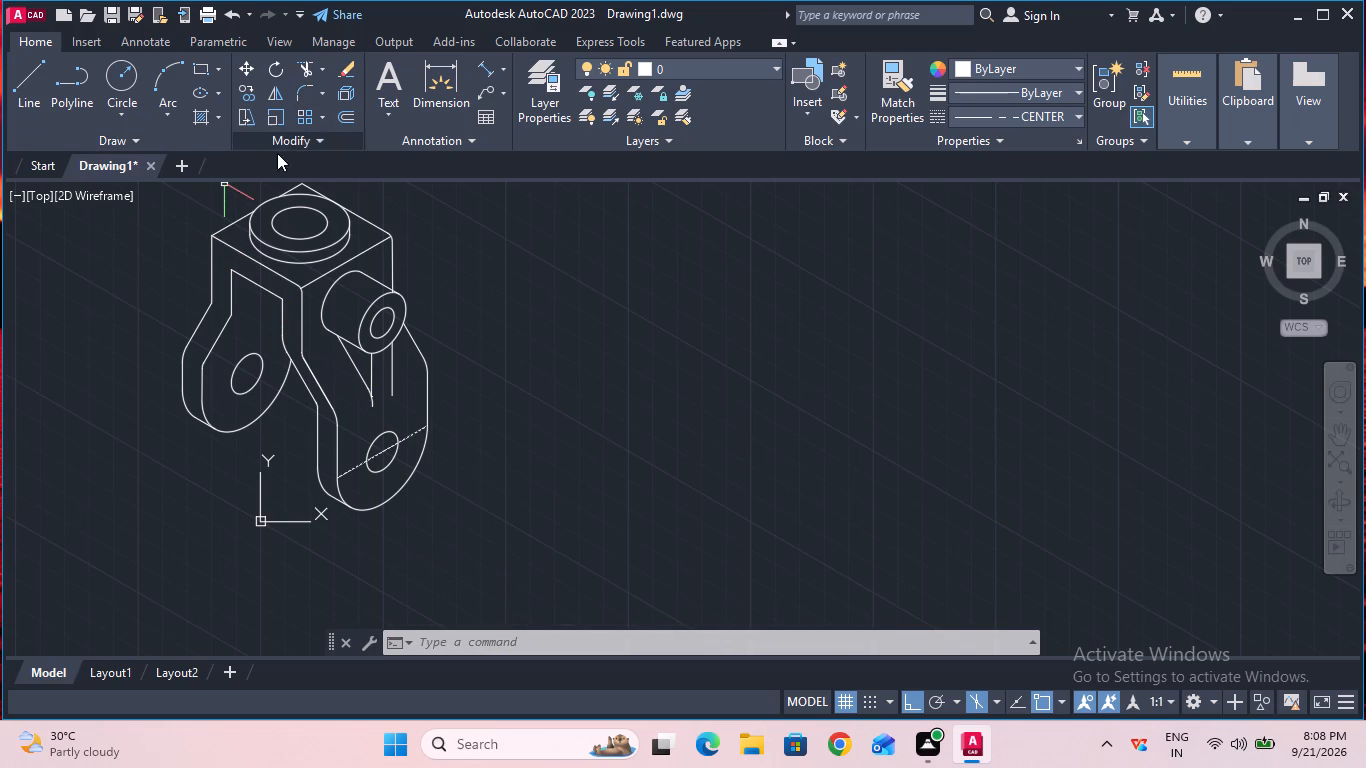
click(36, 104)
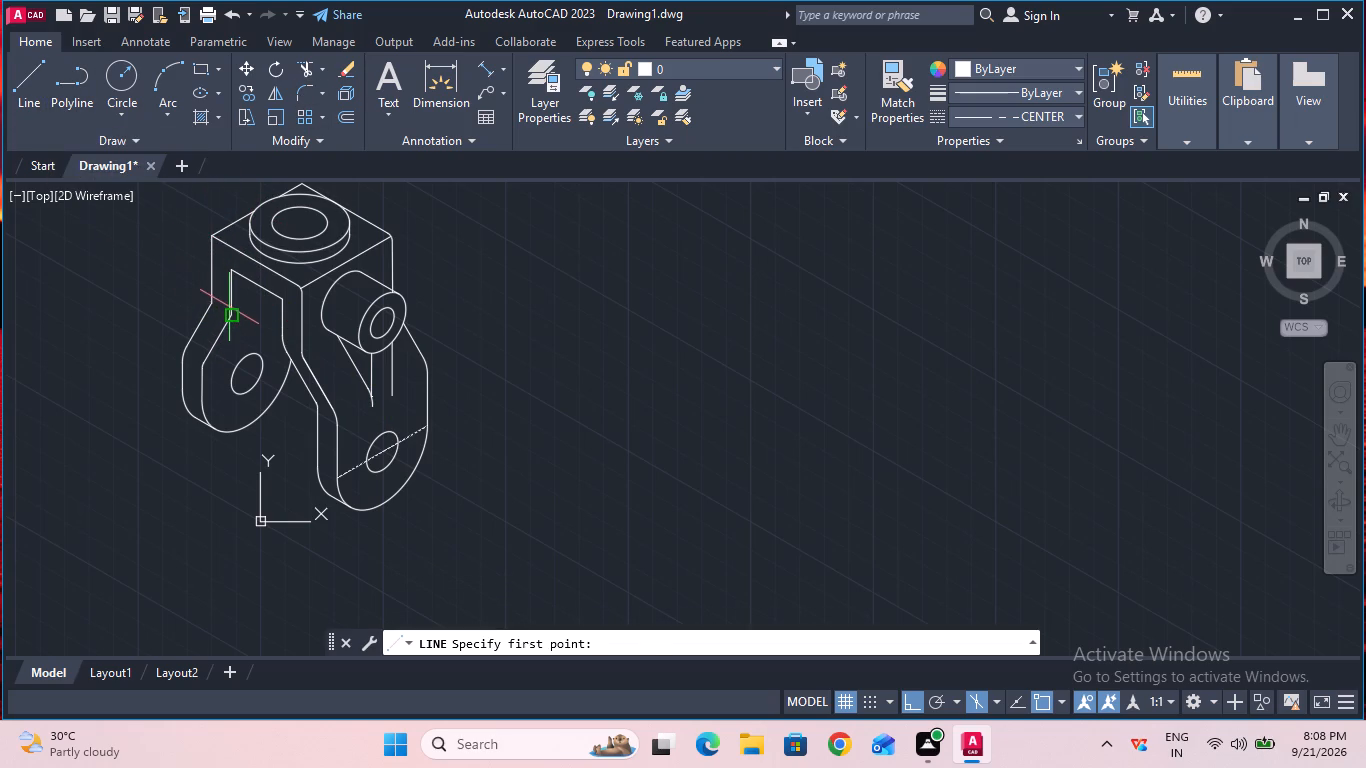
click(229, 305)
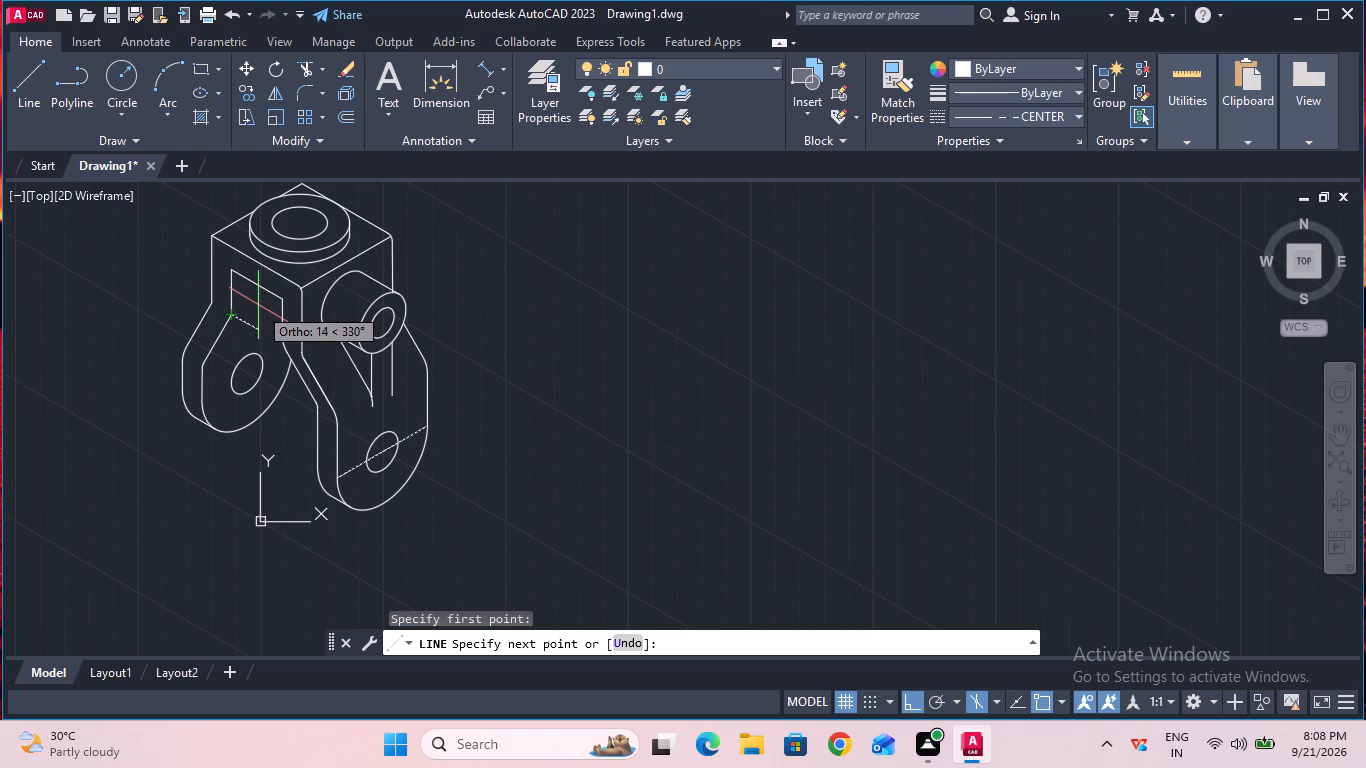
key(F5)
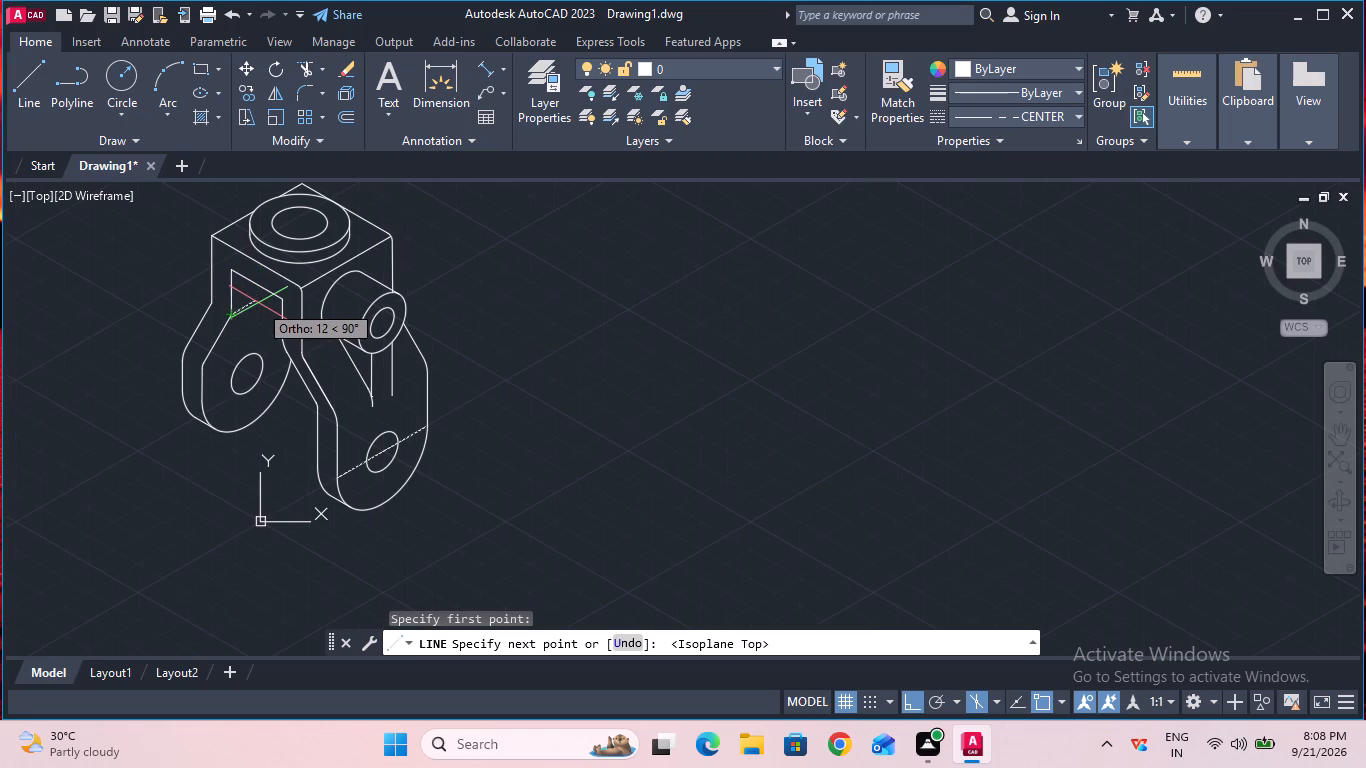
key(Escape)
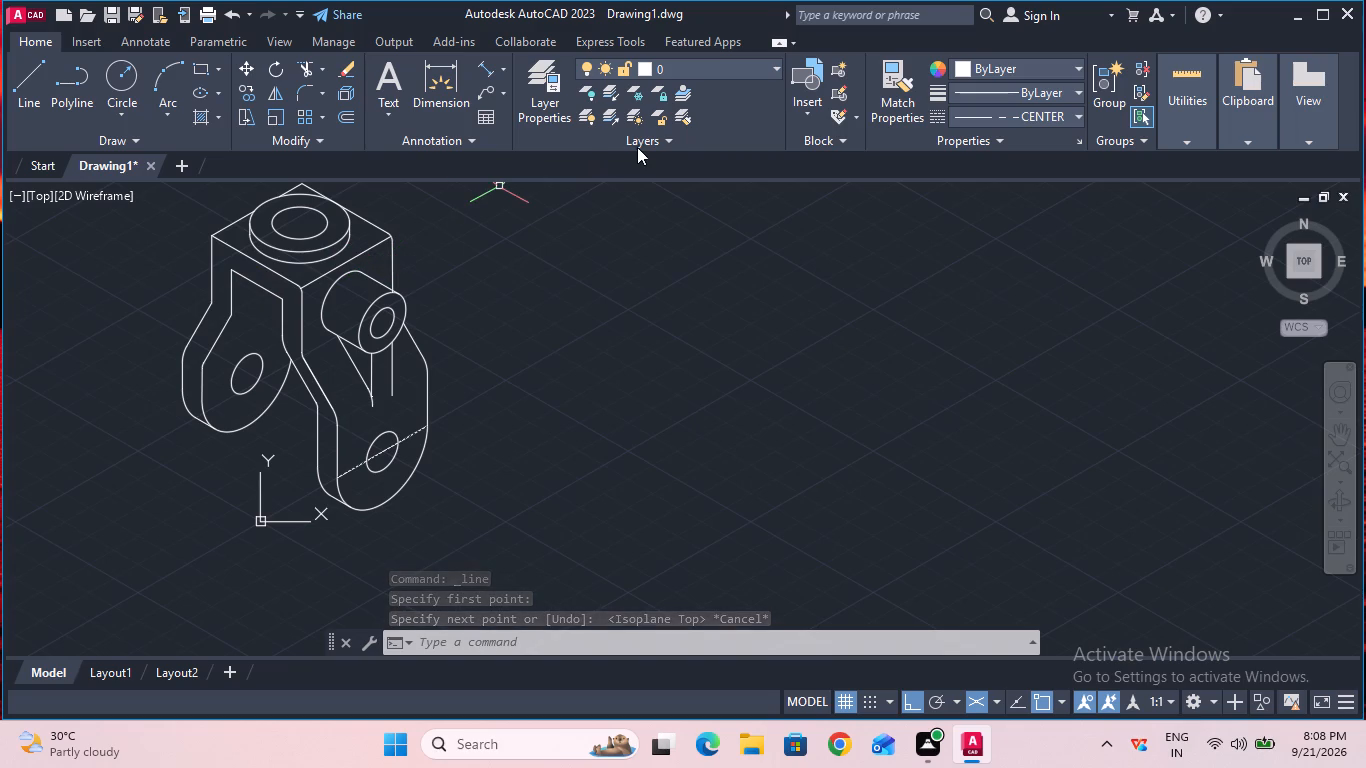
Set the current linetype for new objects to ByBlock.
click(959, 110)
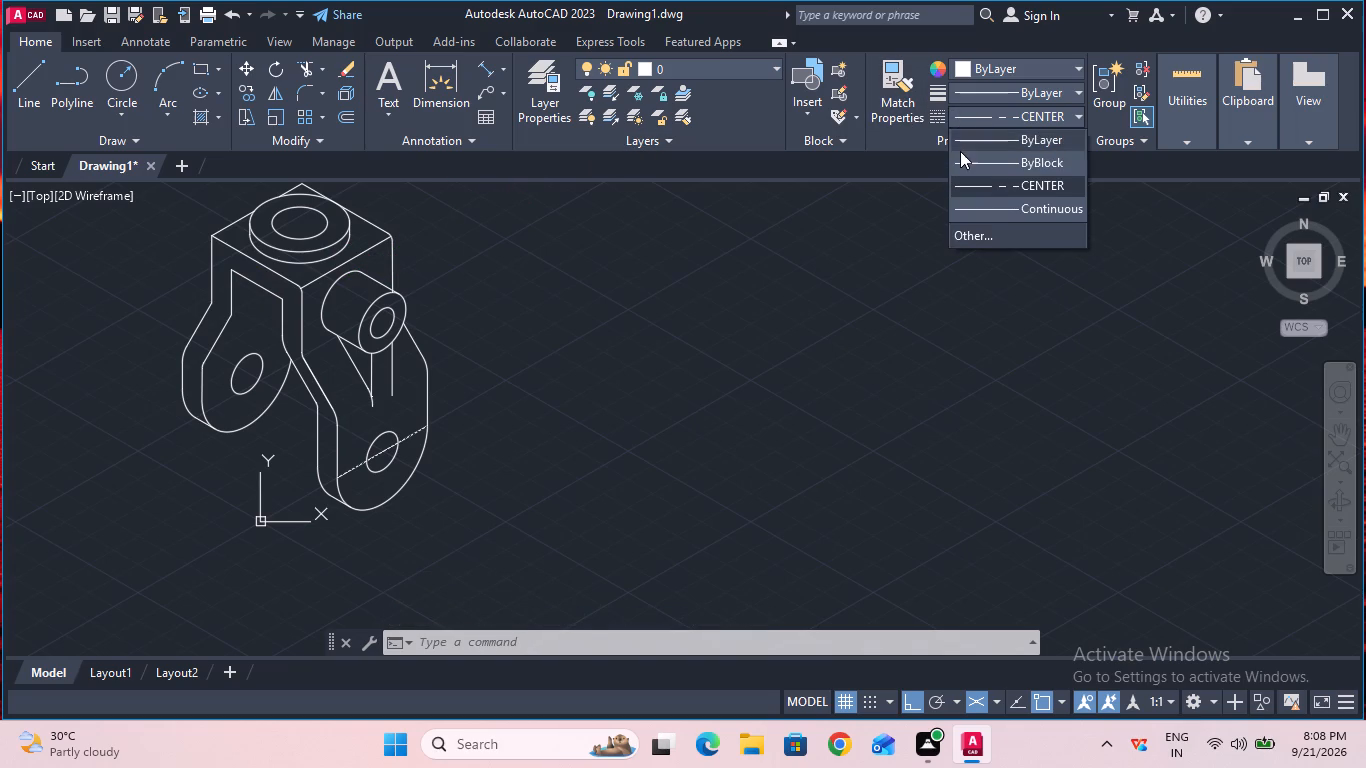
click(962, 162)
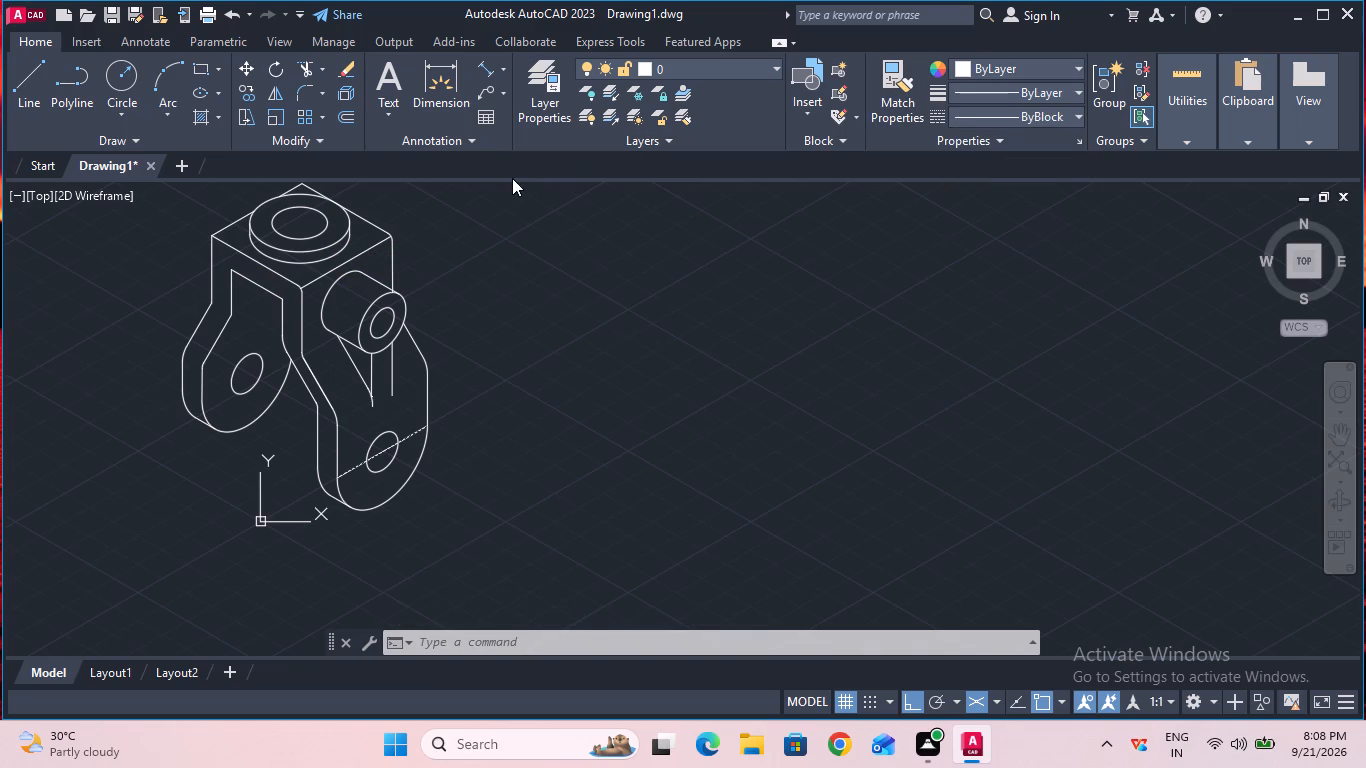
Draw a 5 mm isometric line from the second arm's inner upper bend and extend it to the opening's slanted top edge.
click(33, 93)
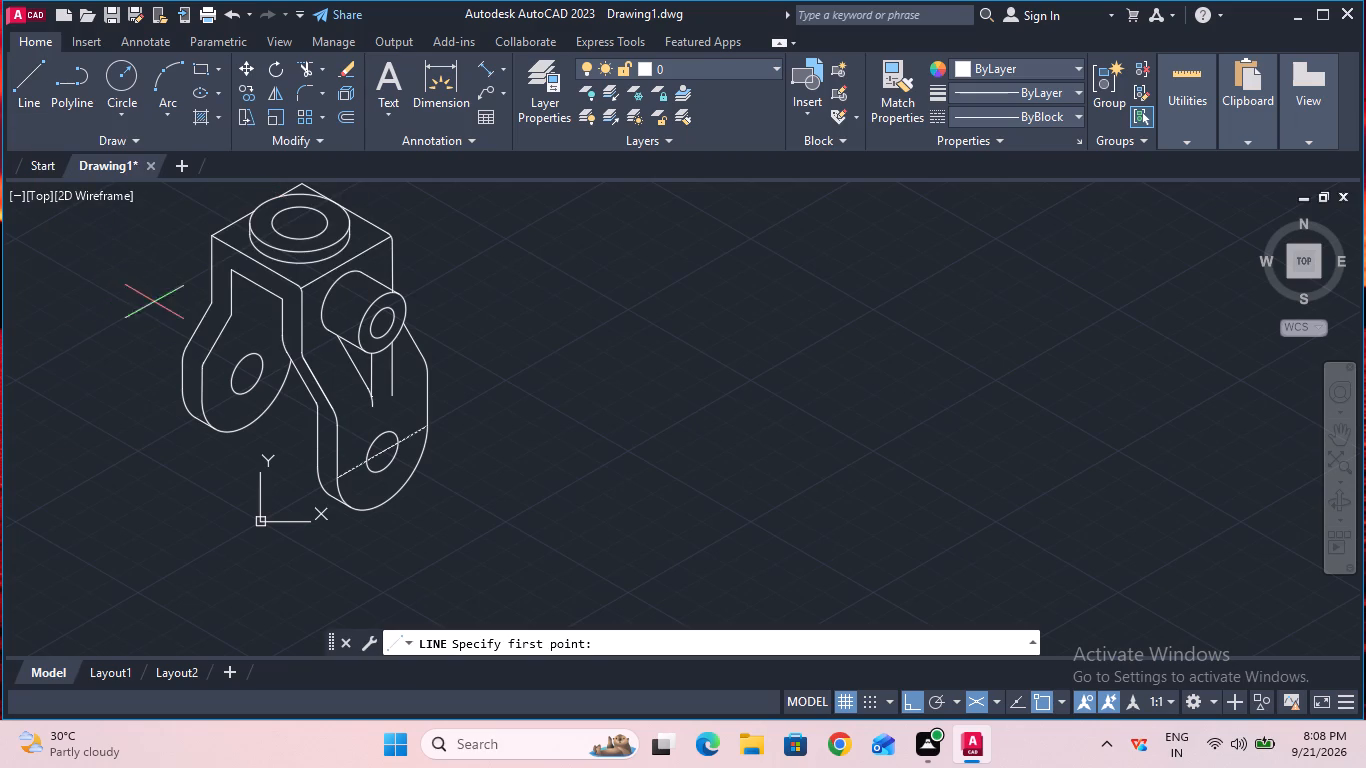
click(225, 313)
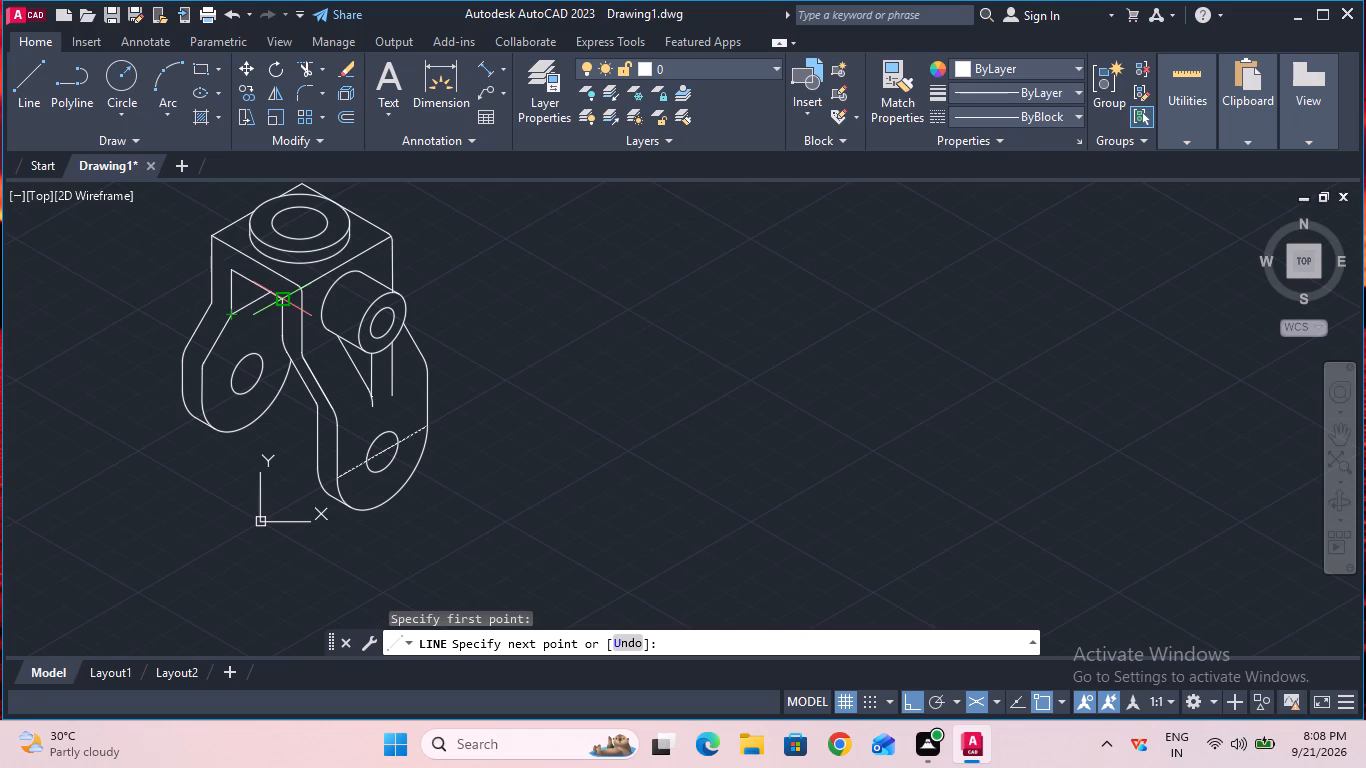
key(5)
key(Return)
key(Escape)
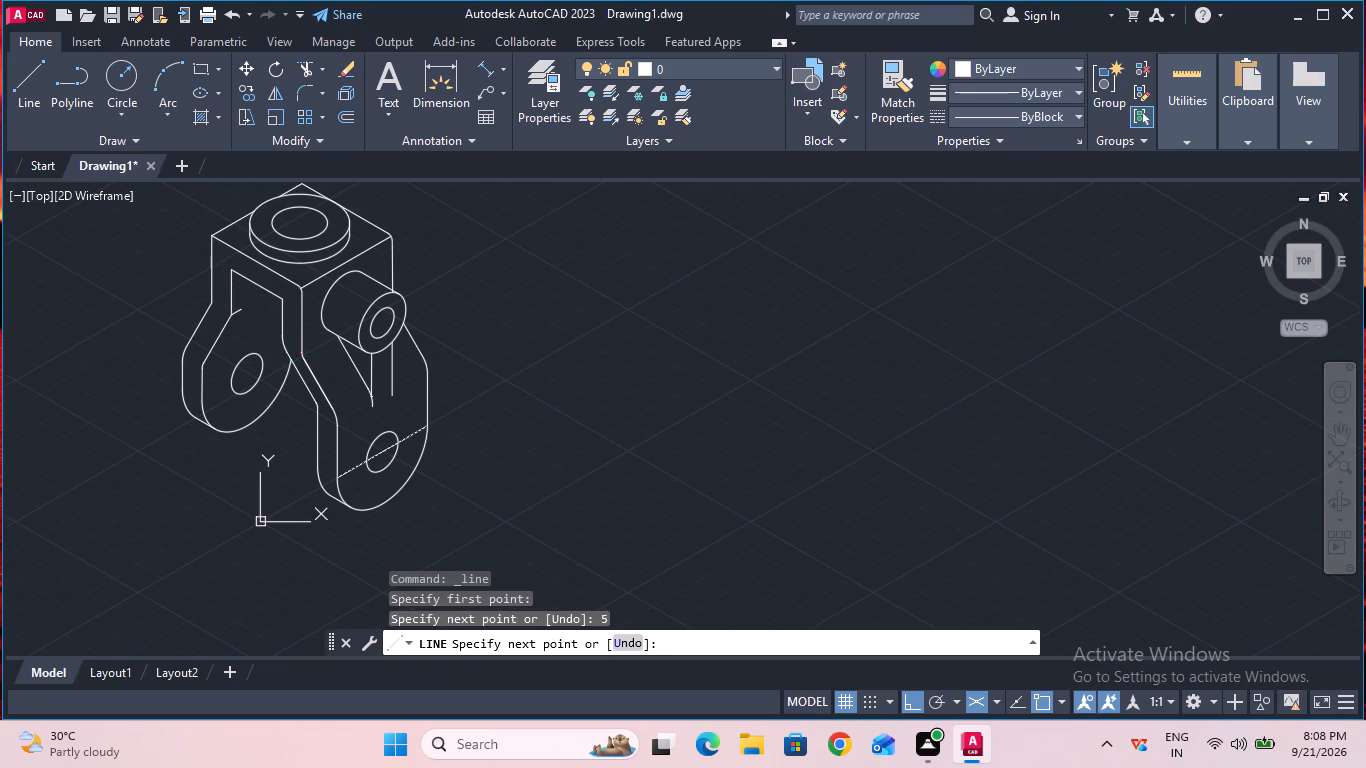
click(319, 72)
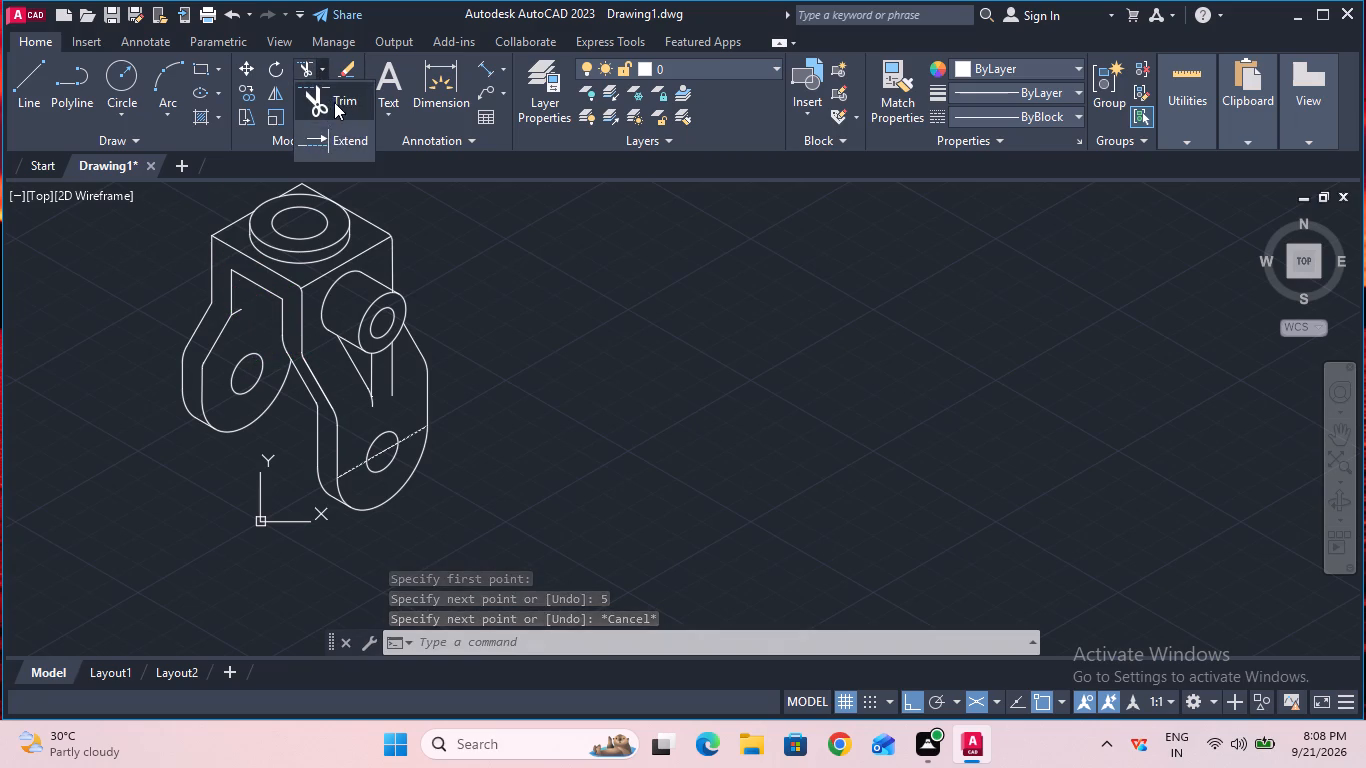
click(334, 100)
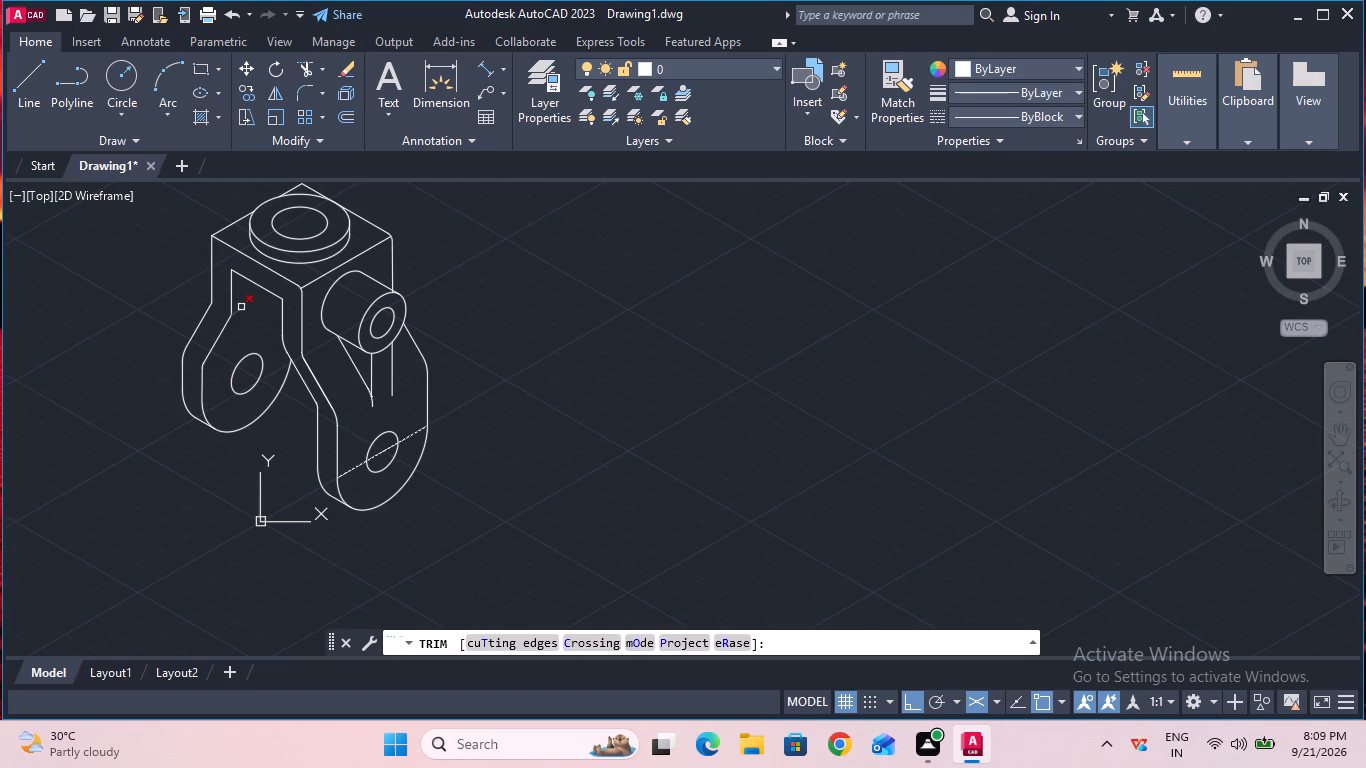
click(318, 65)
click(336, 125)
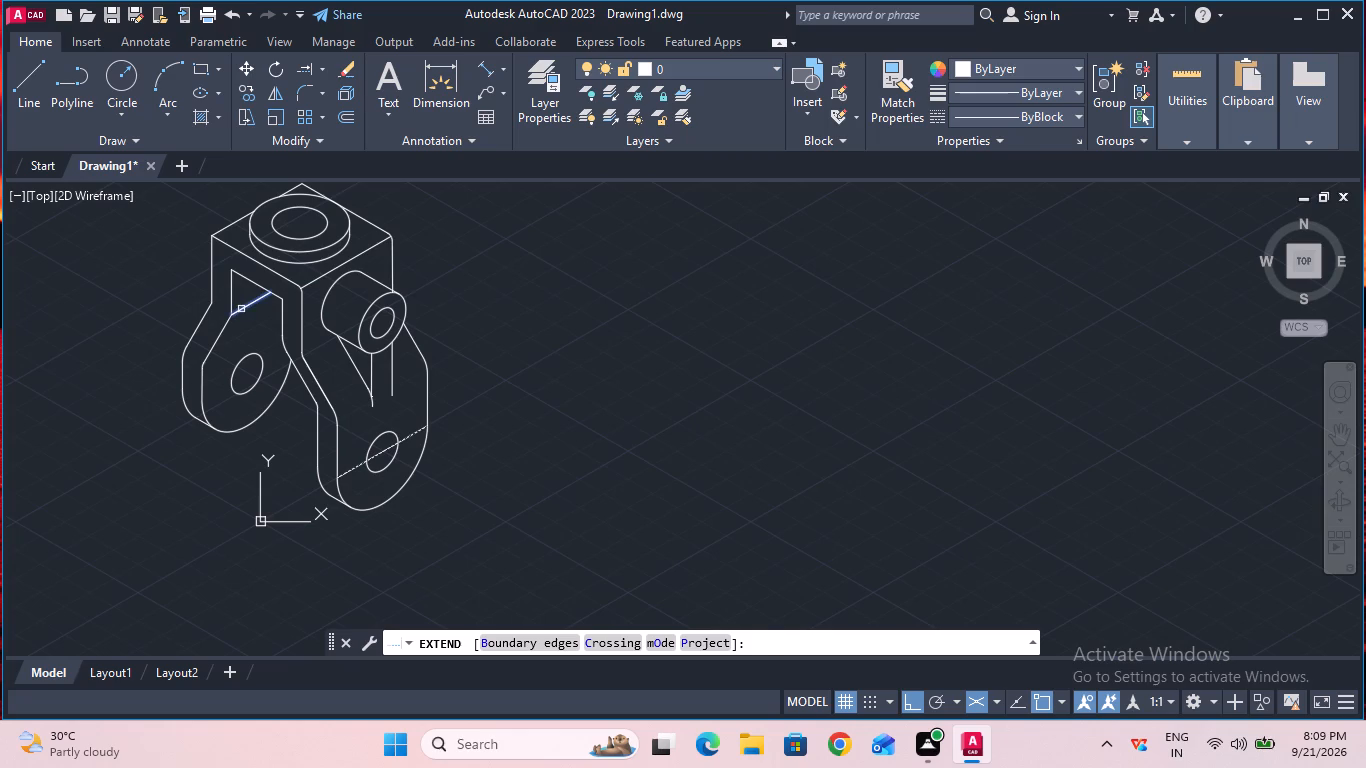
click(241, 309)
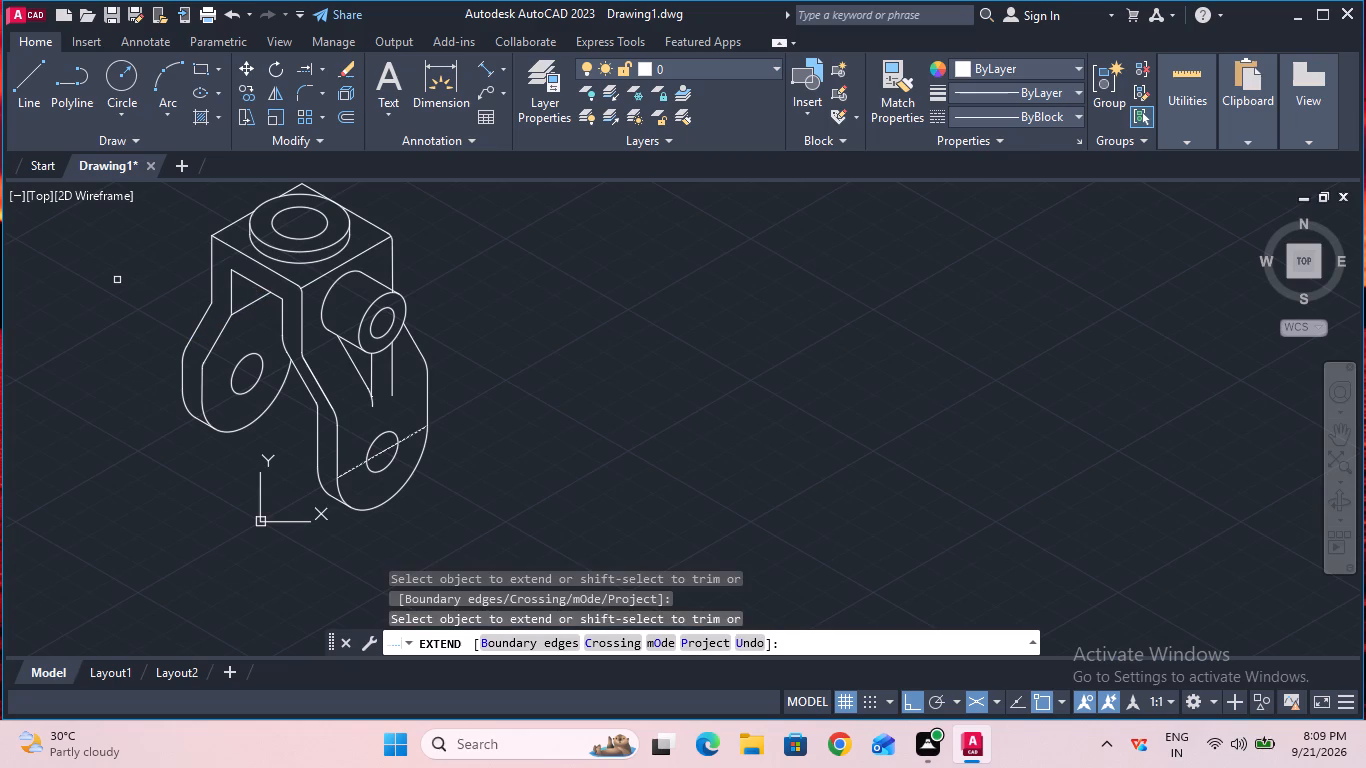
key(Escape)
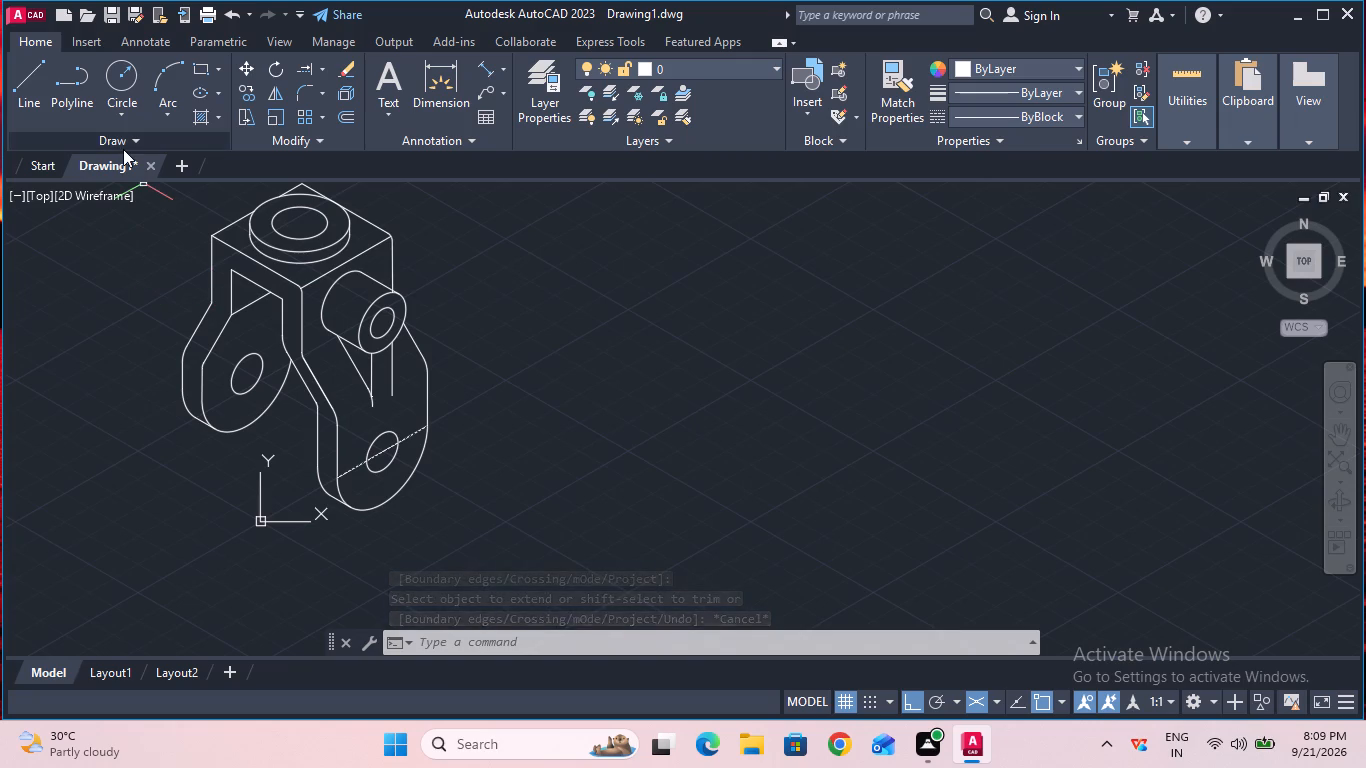
Draw a 20 mm isometric line from the lower end of the second arm's inner sloping line and extend it to the front arm's inner edge.
click(43, 76)
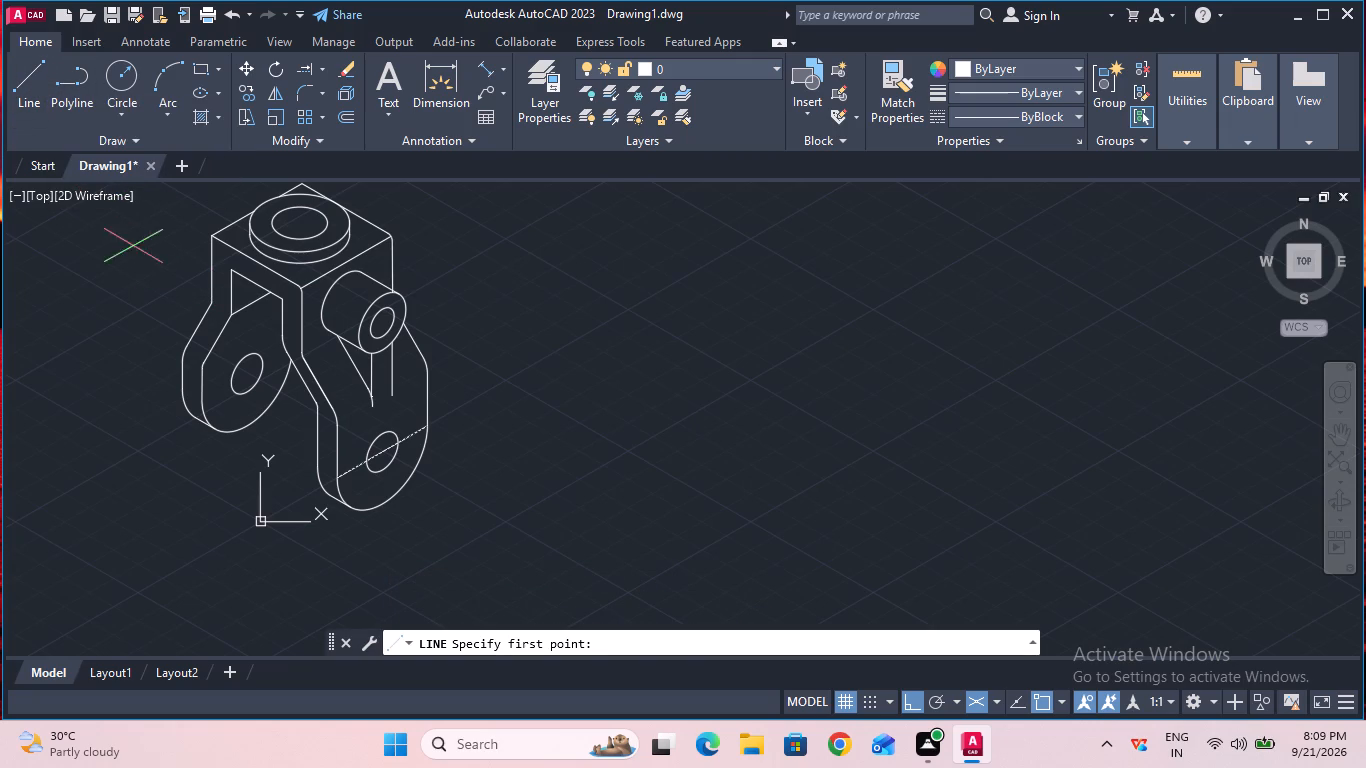
click(205, 362)
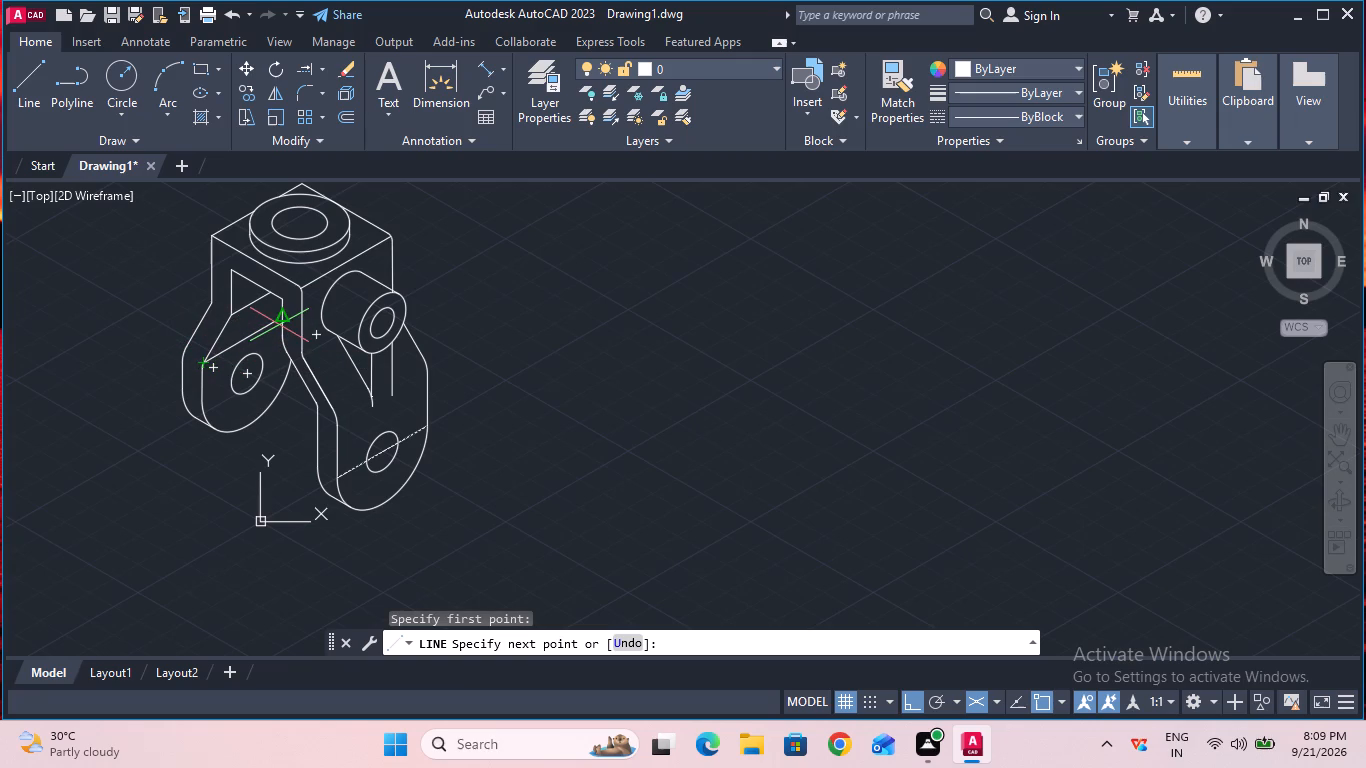
text(20)
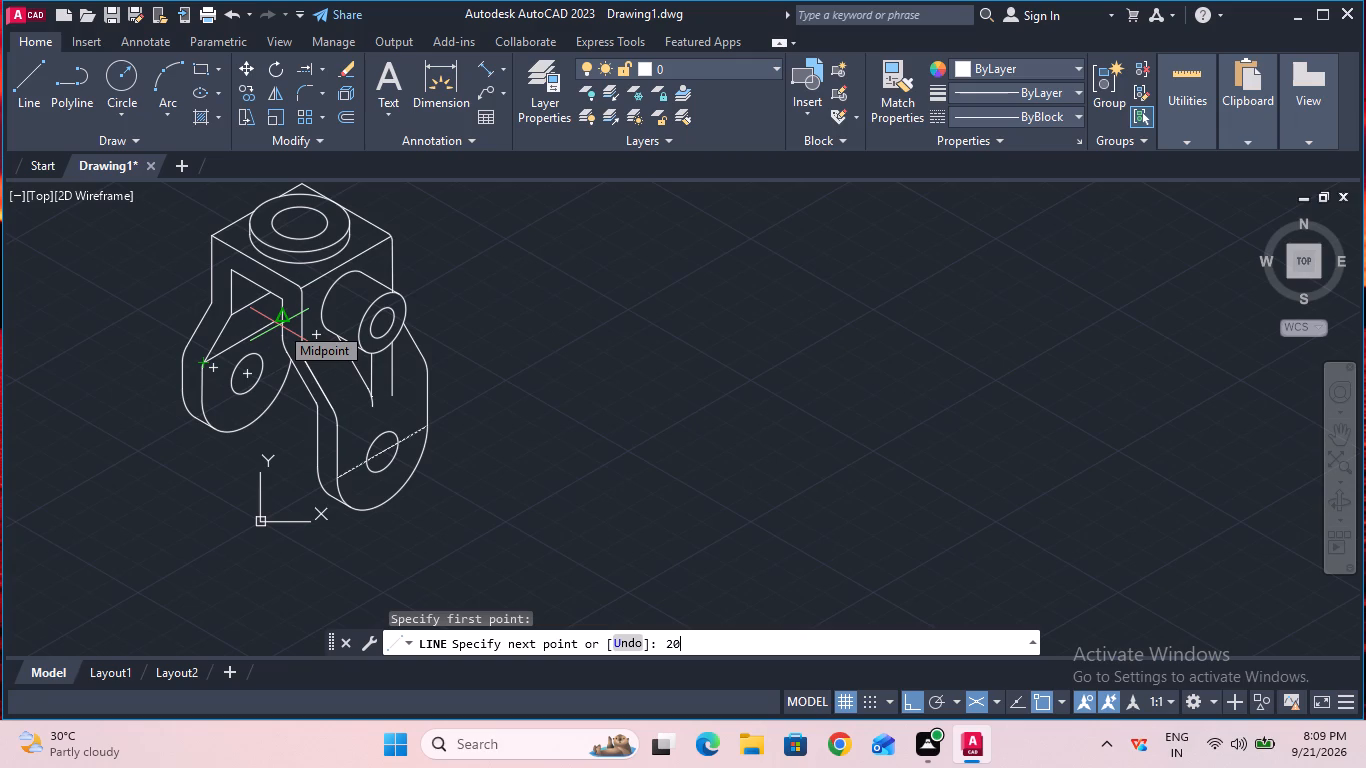
key(Return)
key(Escape)
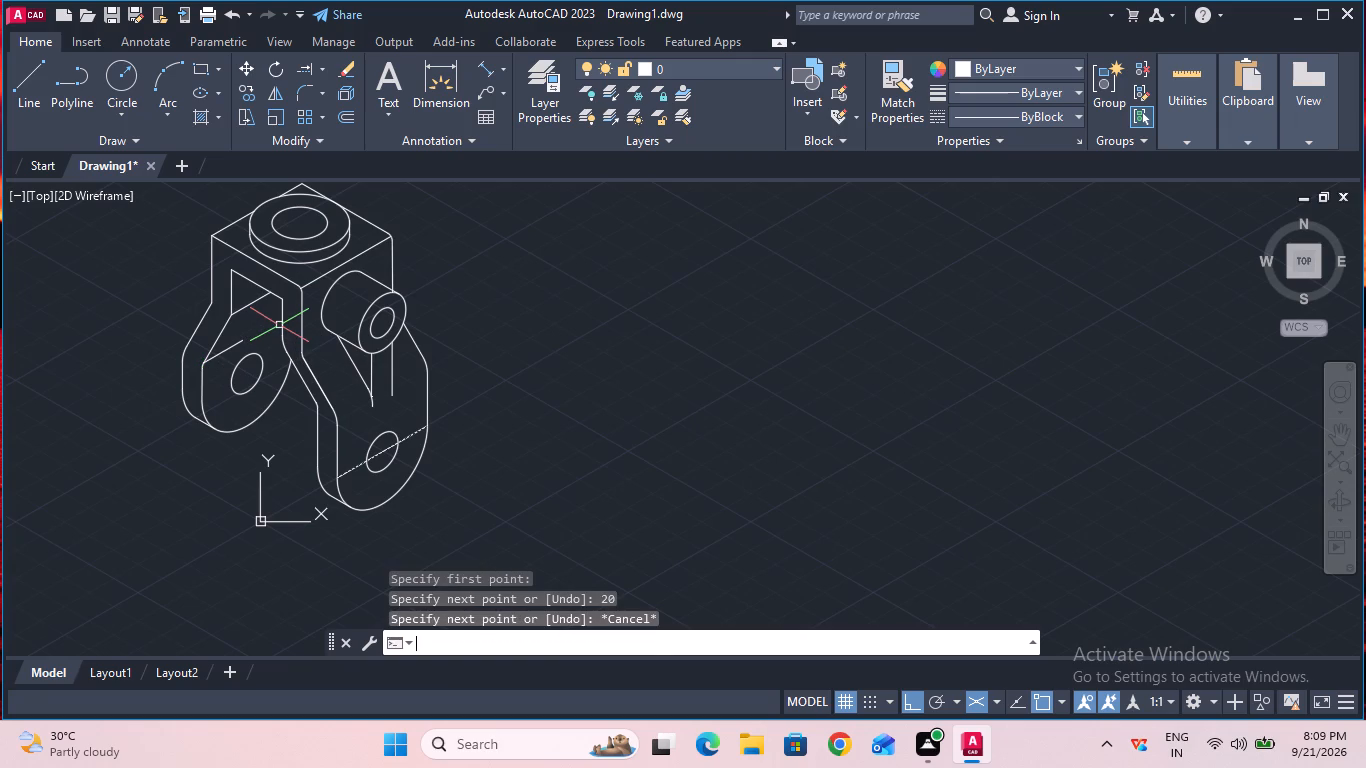
click(310, 69)
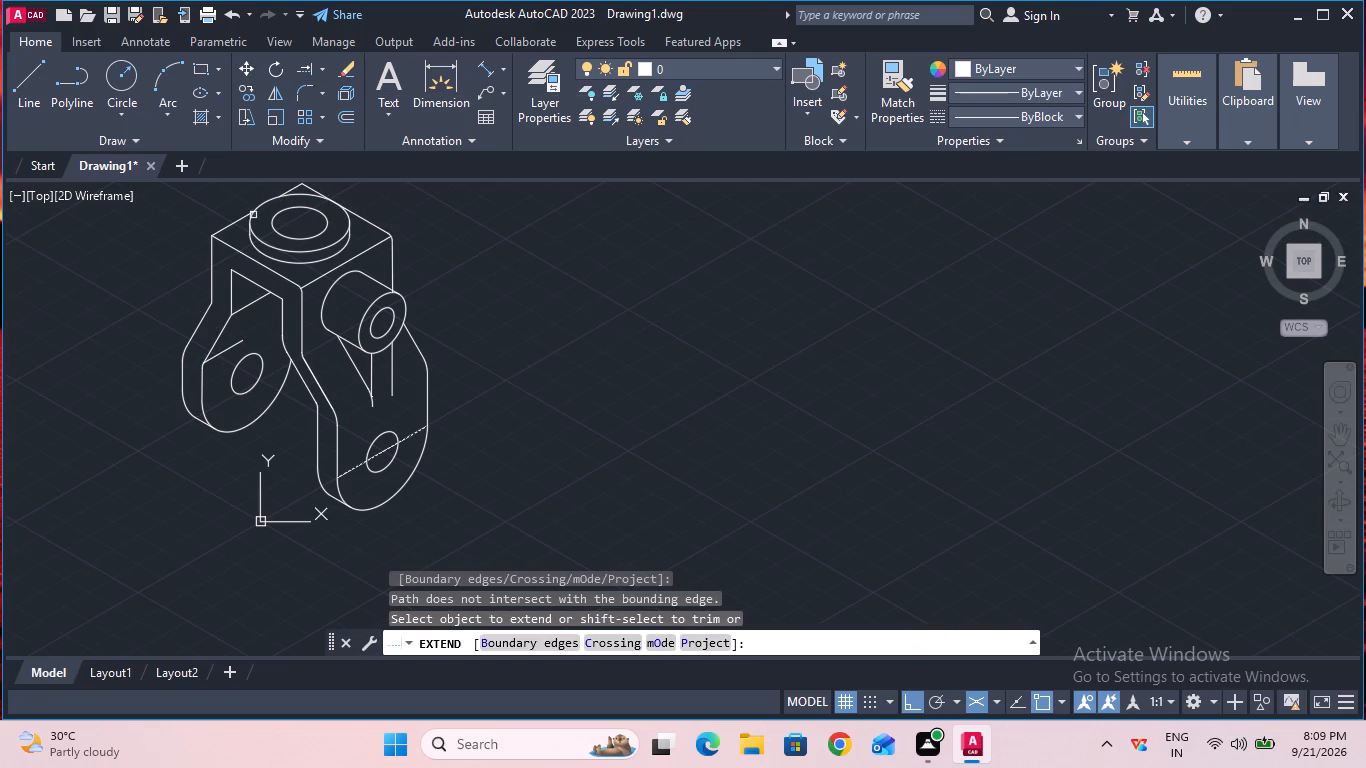
click(234, 342)
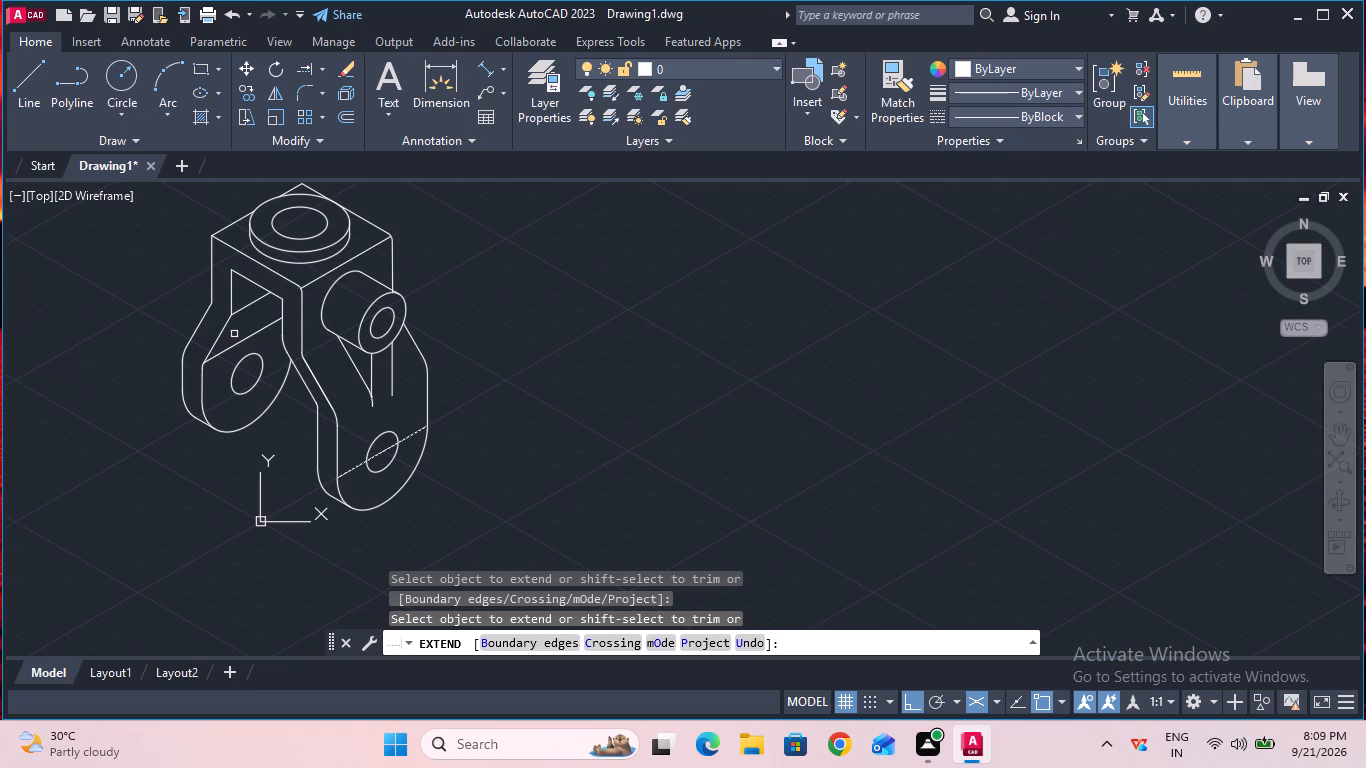
key(Escape)
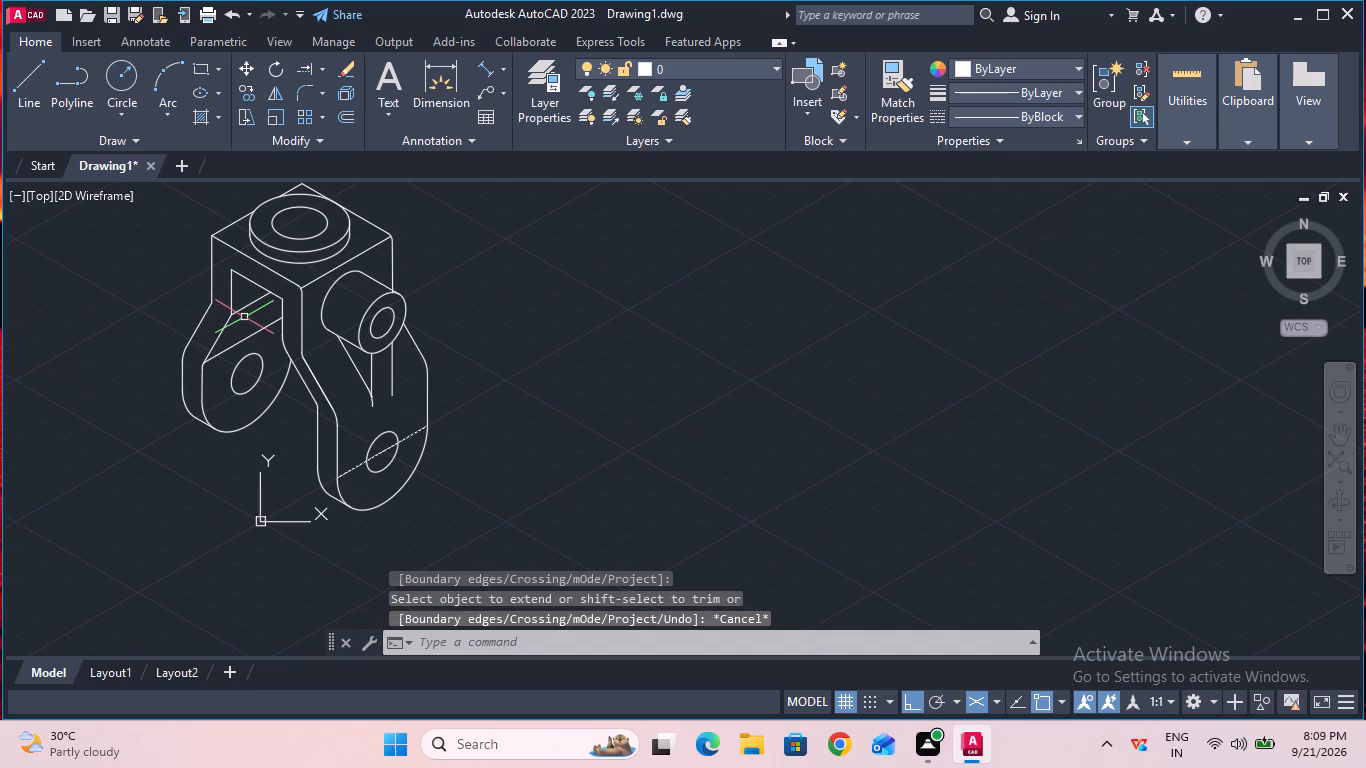
Fillet the second arm's inner upper bend, between its sloping line and vertical edge, with radius 15.
ctrl+scroll(243, 318, up, 2)
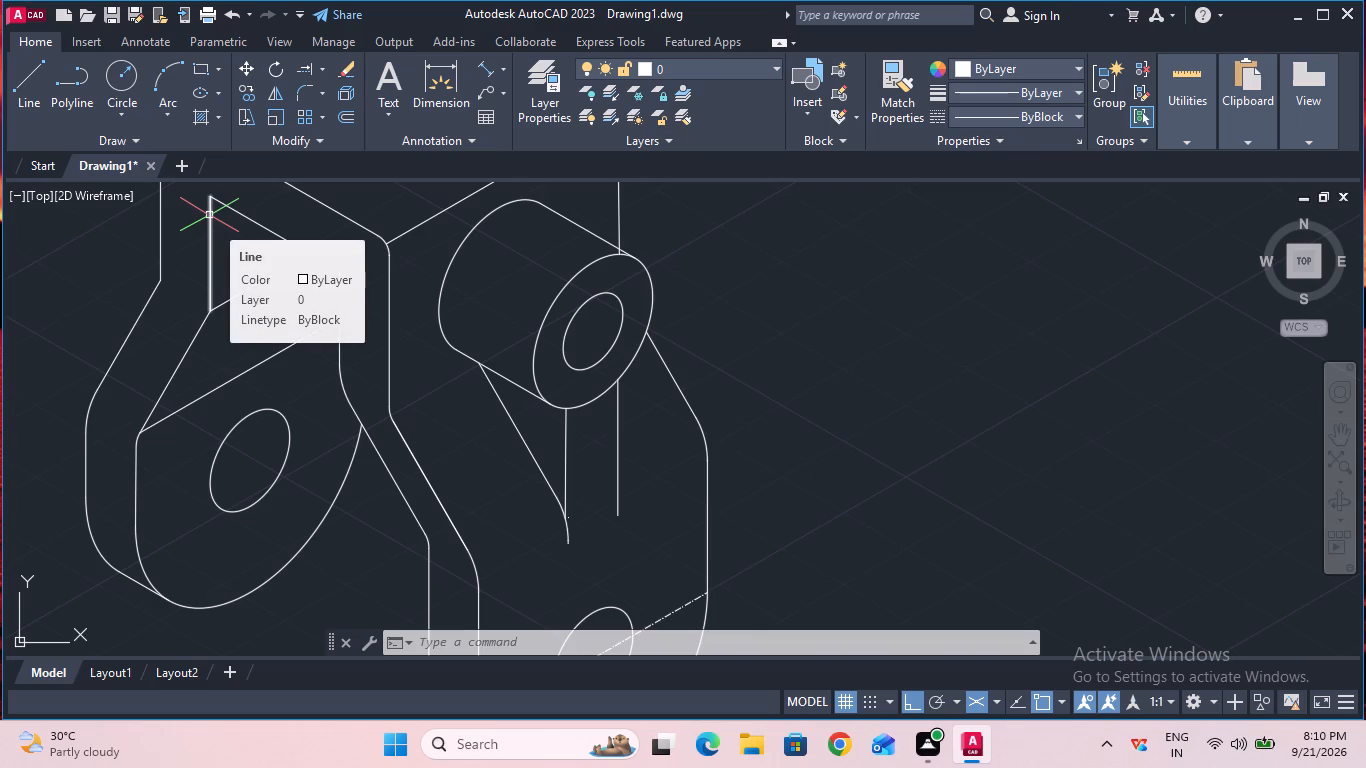
click(299, 87)
double_click(741, 640)
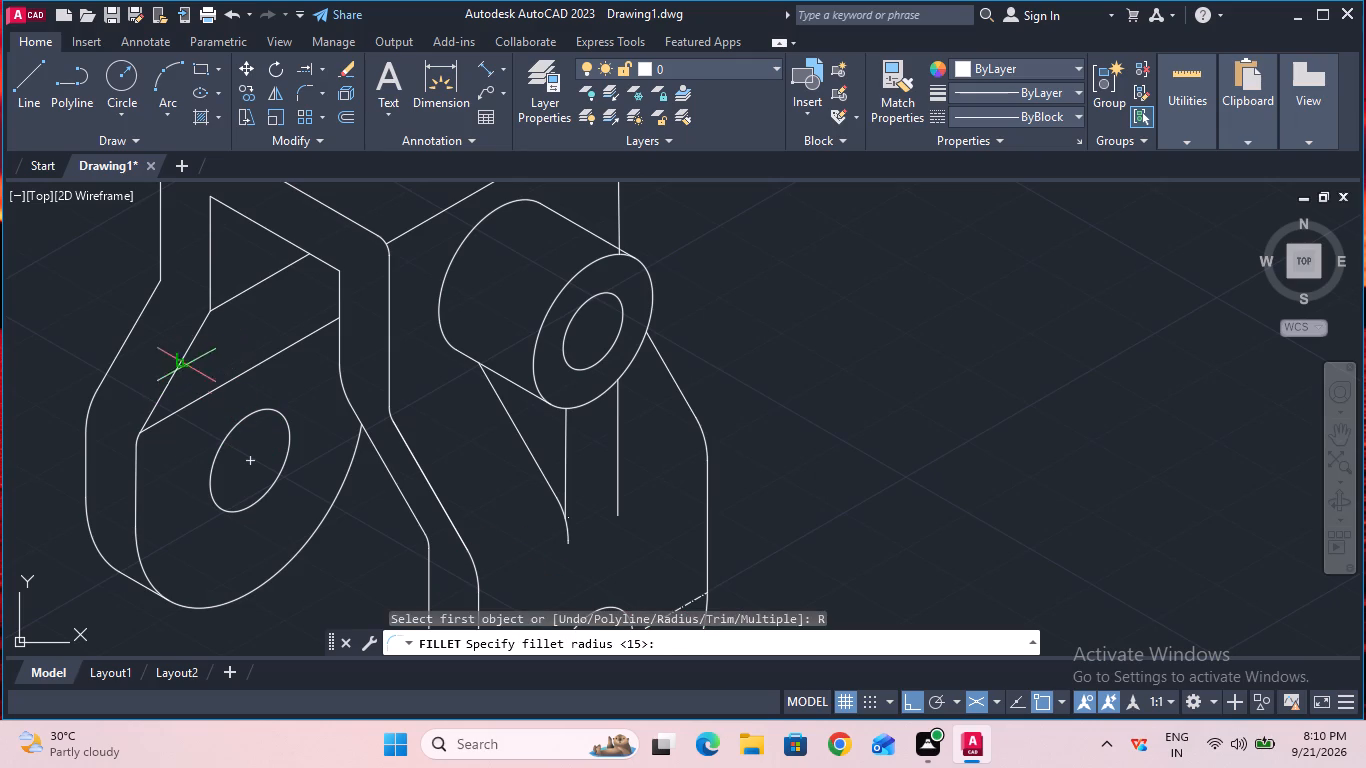
click(683, 650)
text(15)
key(Return)
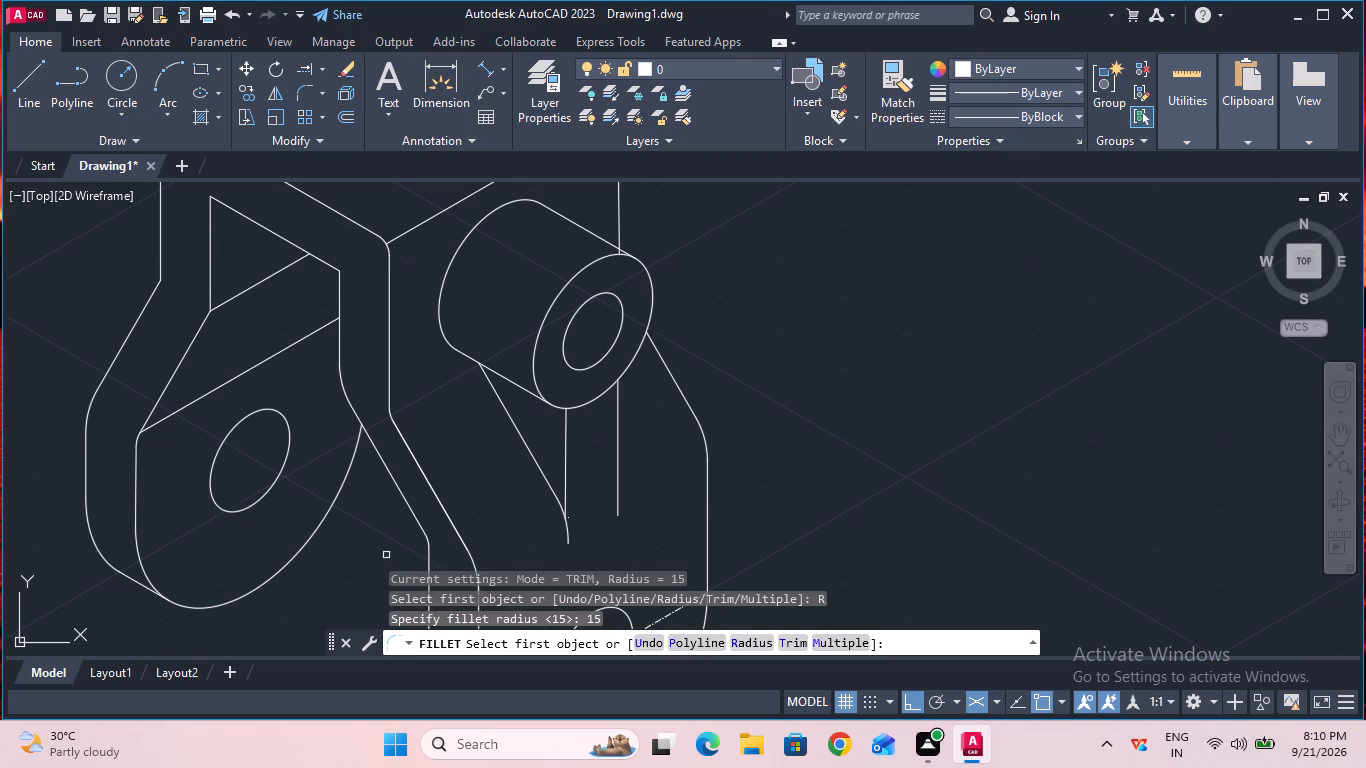
click(199, 323)
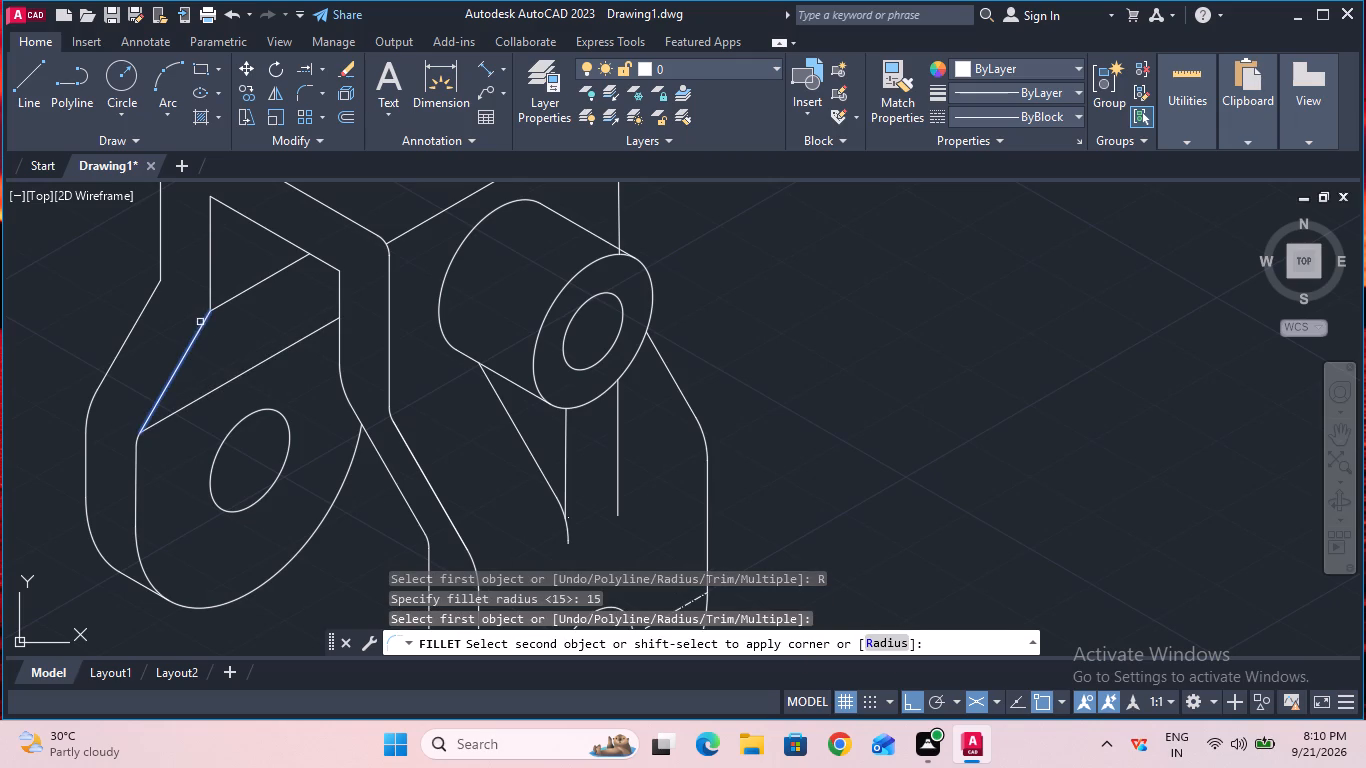
click(208, 296)
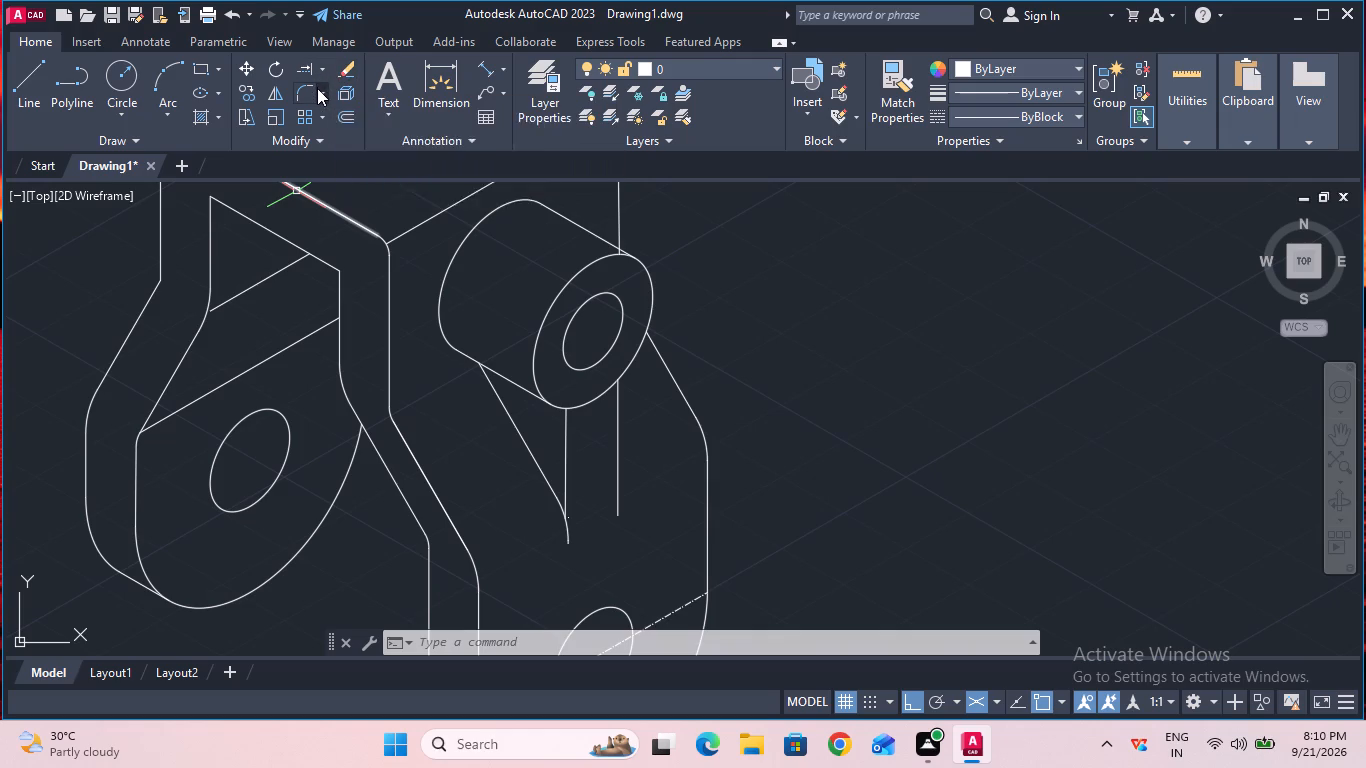
Fillet the second arm's outer upper bend, between its vertical edge and sloping line, with radius 5.
click(314, 91)
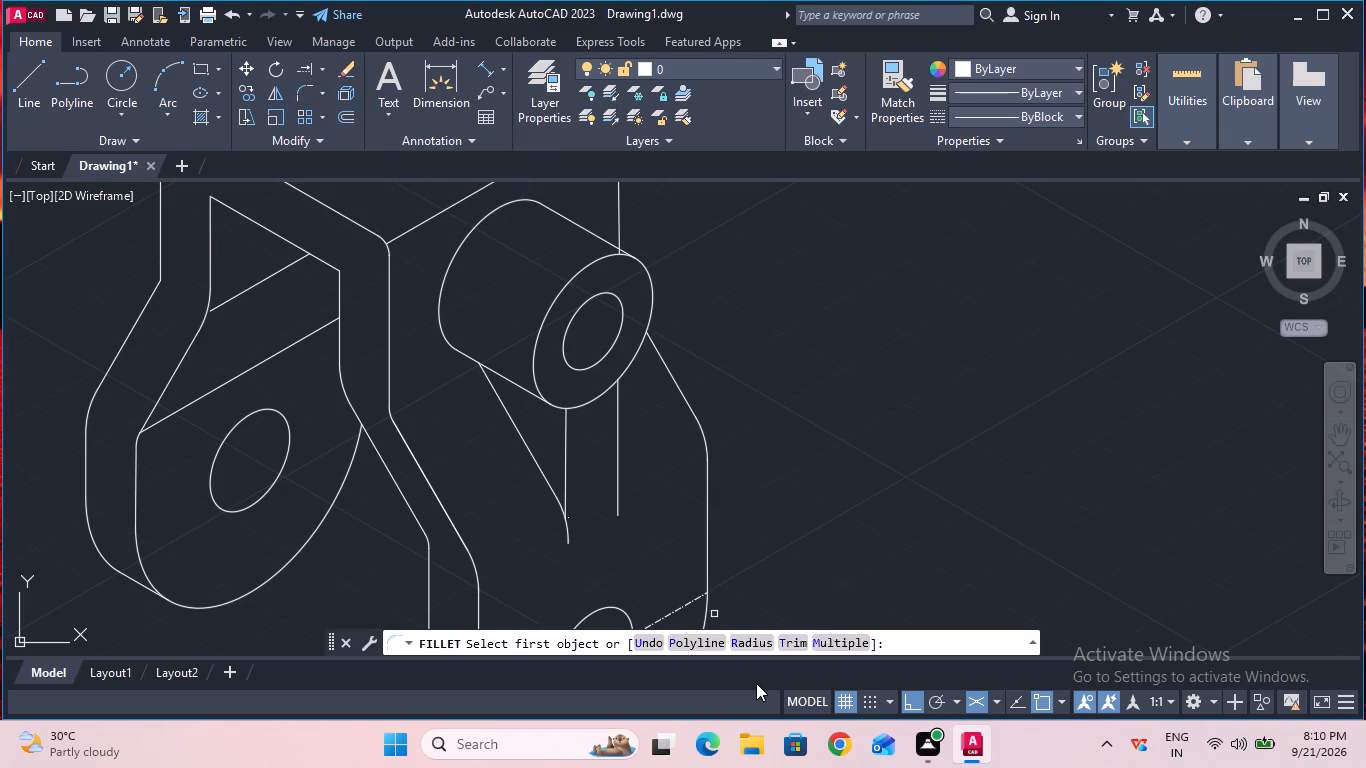
click(757, 647)
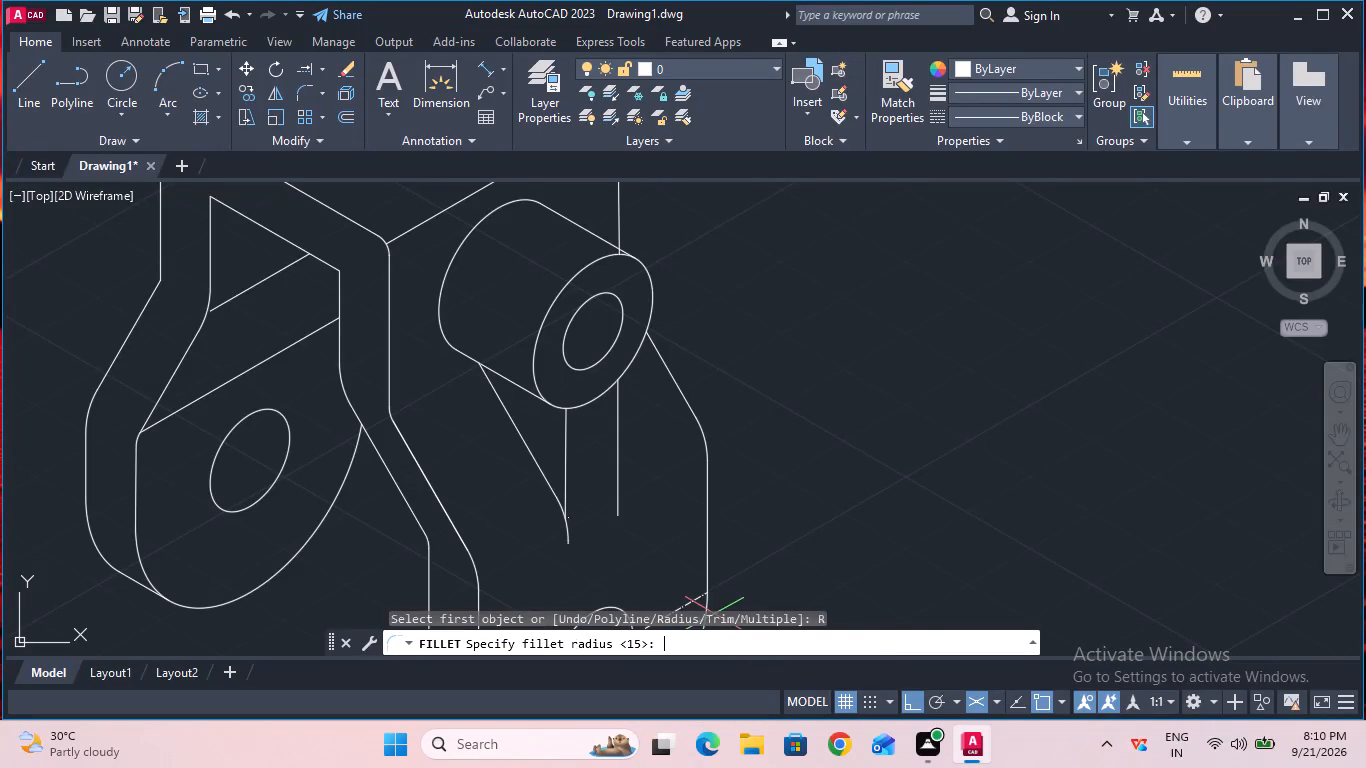
click(744, 639)
key(5)
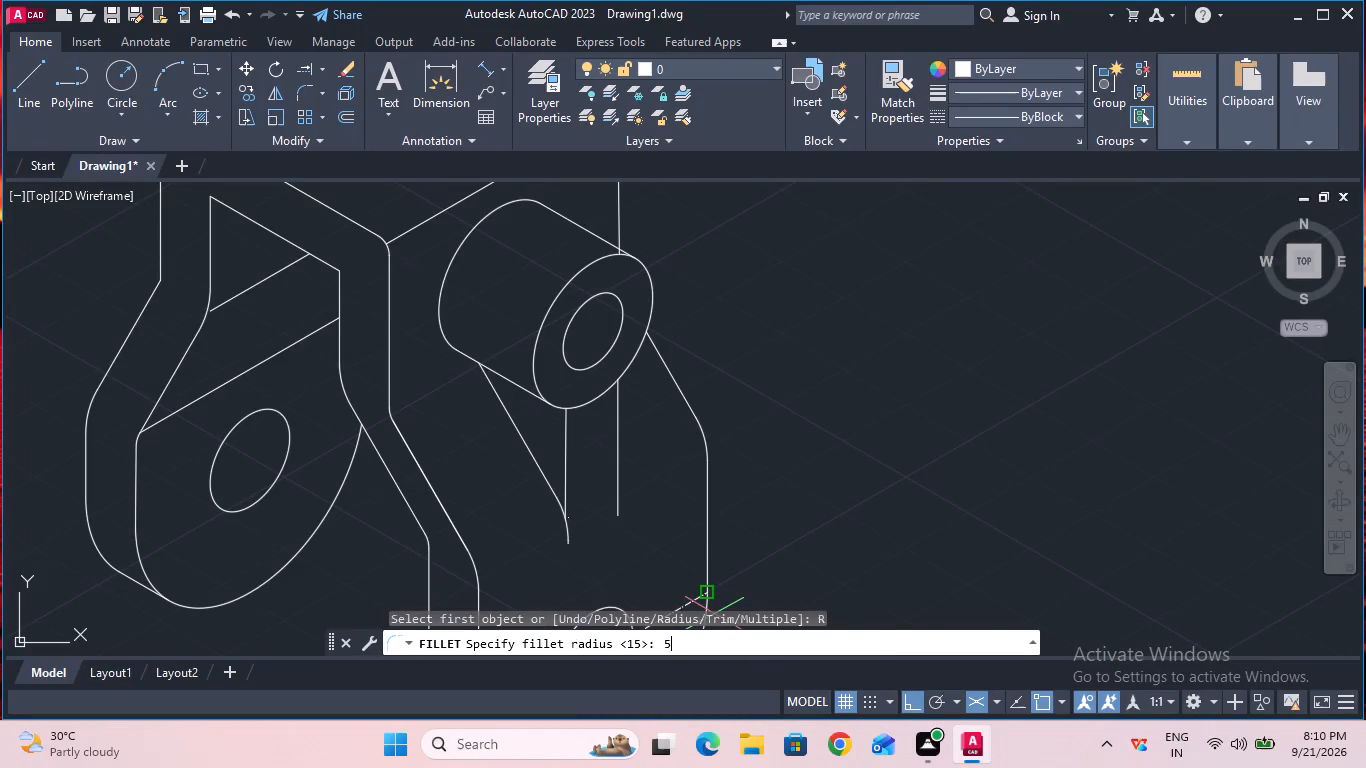
key(Return)
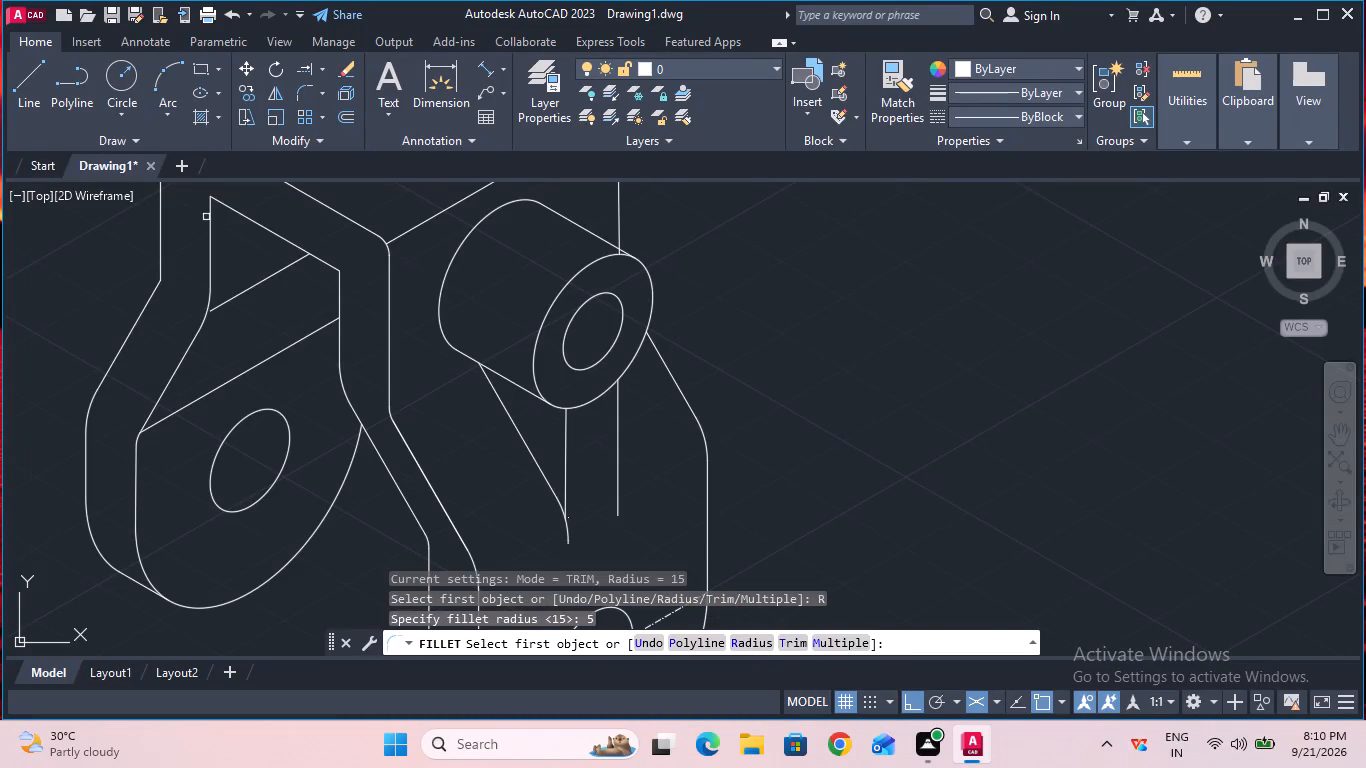
click(161, 260)
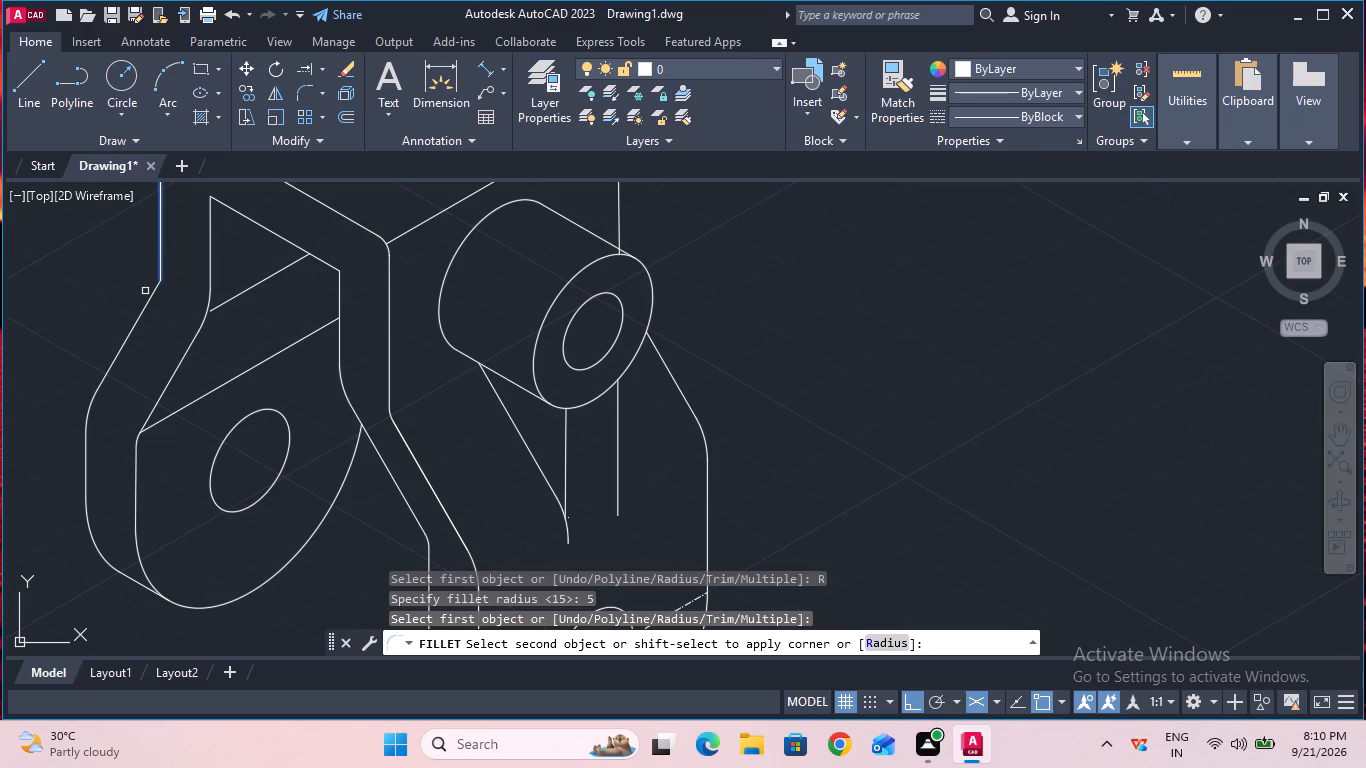
click(151, 293)
key(Escape)
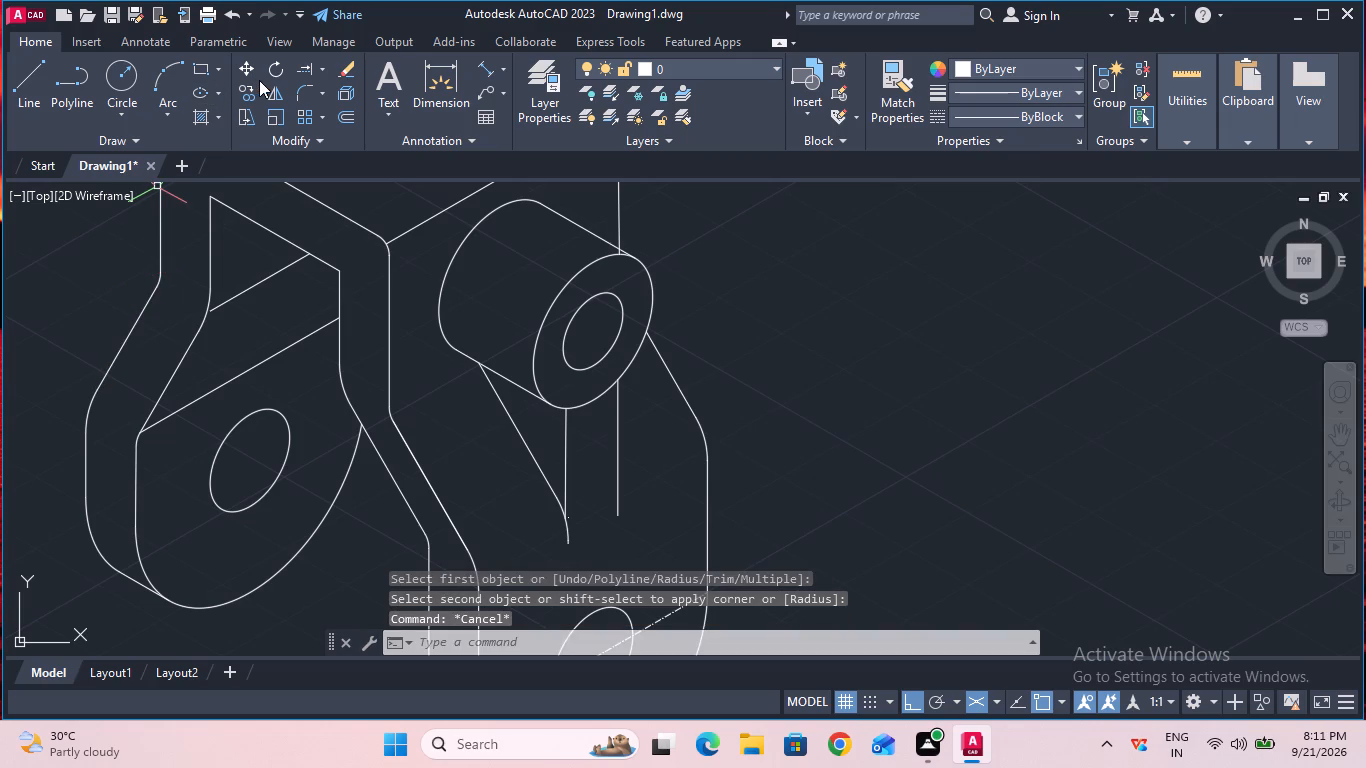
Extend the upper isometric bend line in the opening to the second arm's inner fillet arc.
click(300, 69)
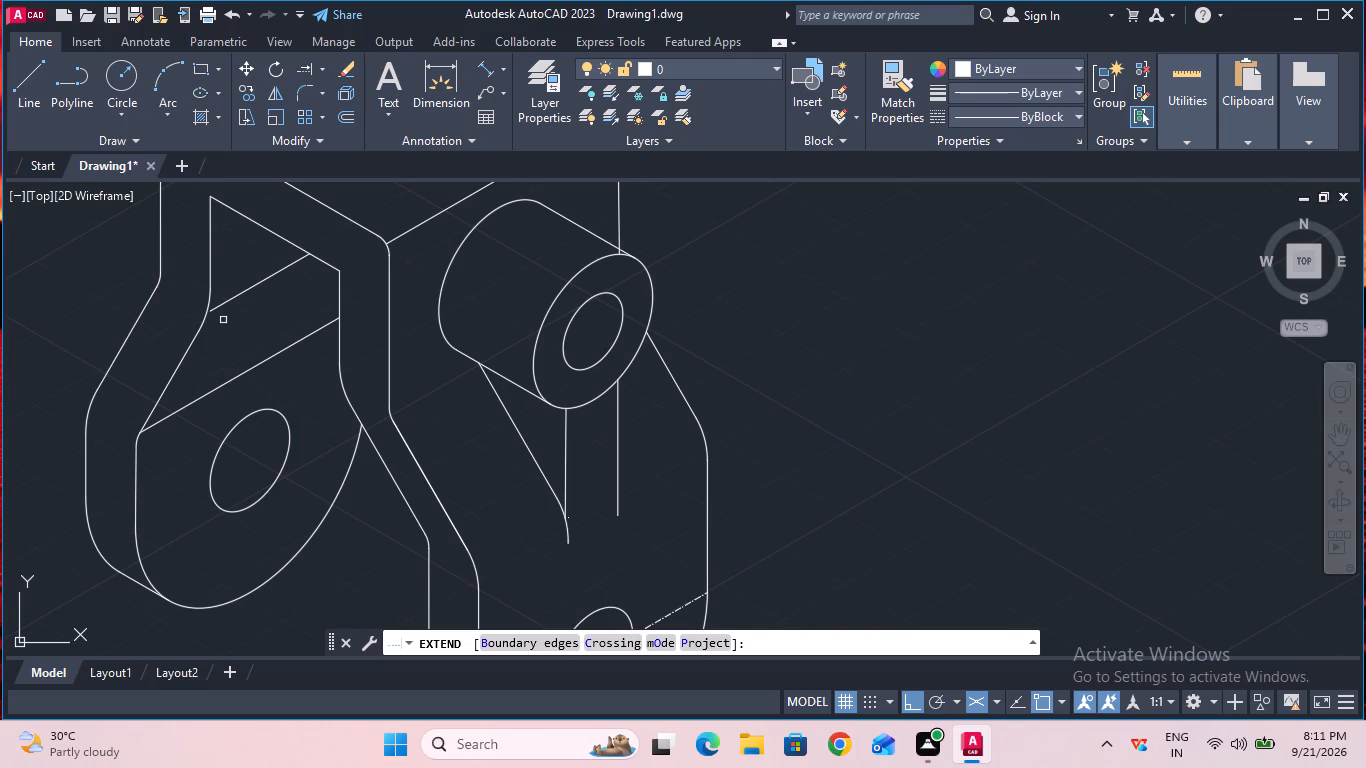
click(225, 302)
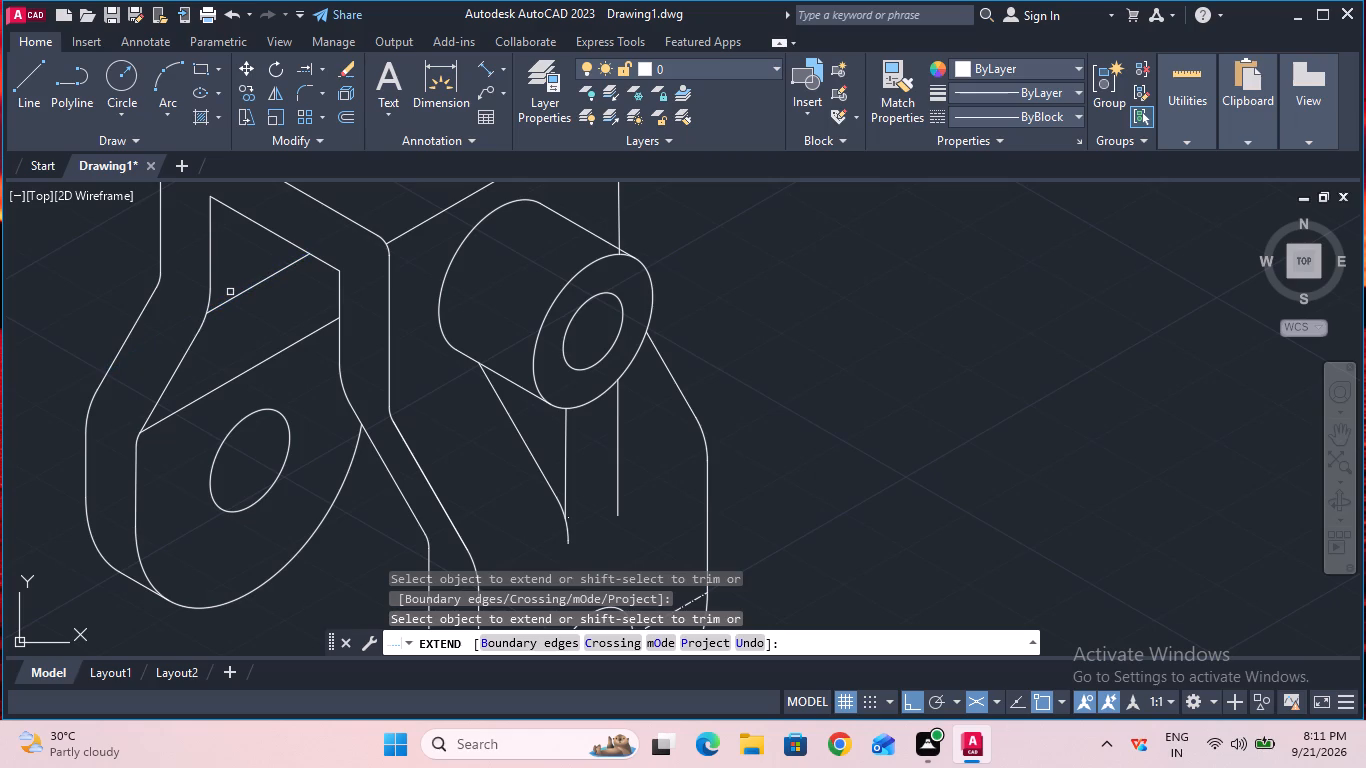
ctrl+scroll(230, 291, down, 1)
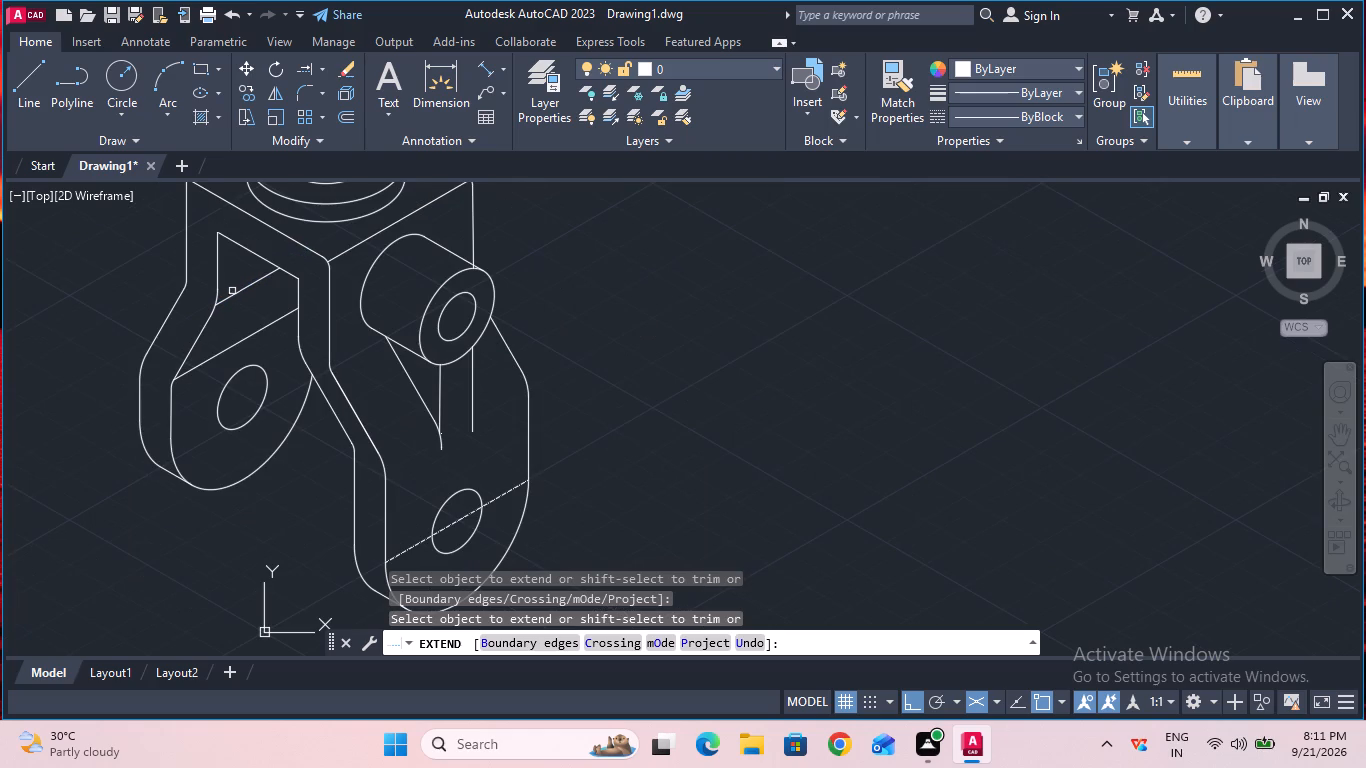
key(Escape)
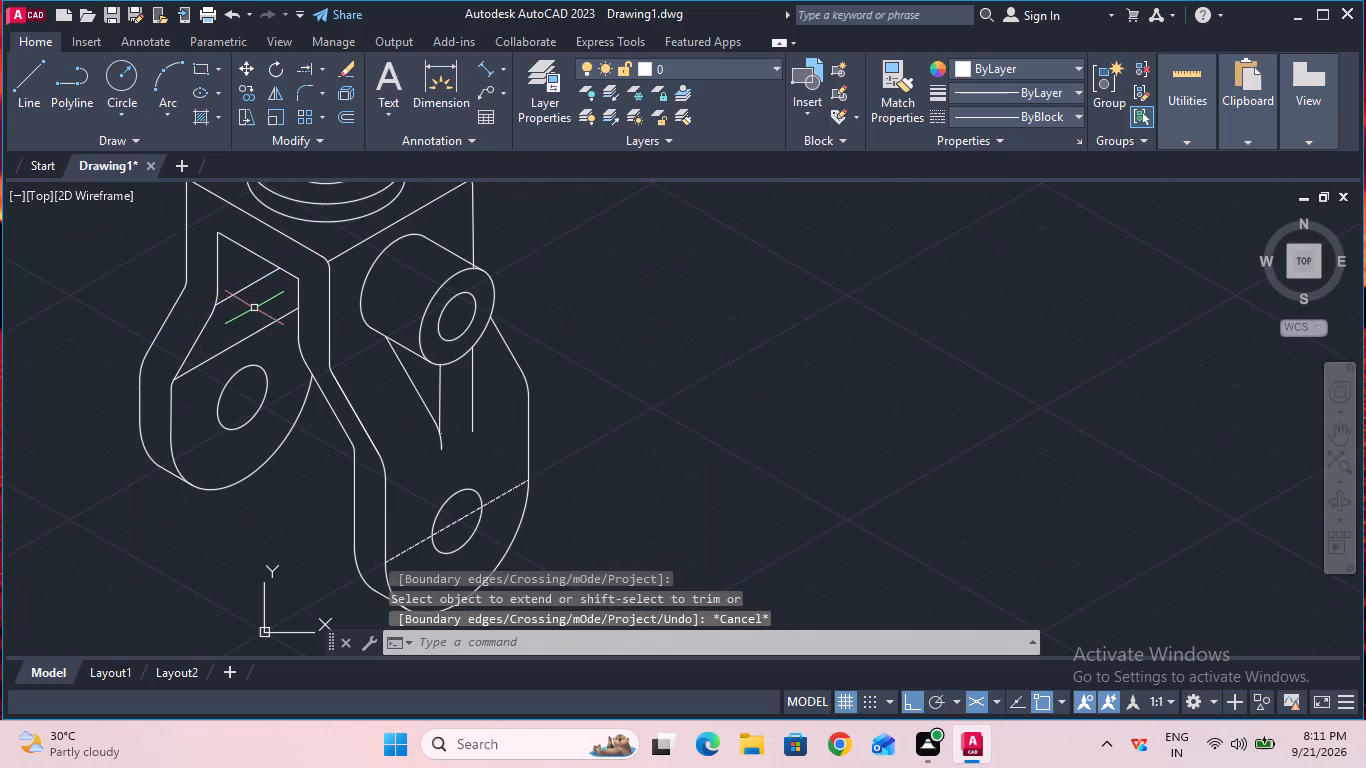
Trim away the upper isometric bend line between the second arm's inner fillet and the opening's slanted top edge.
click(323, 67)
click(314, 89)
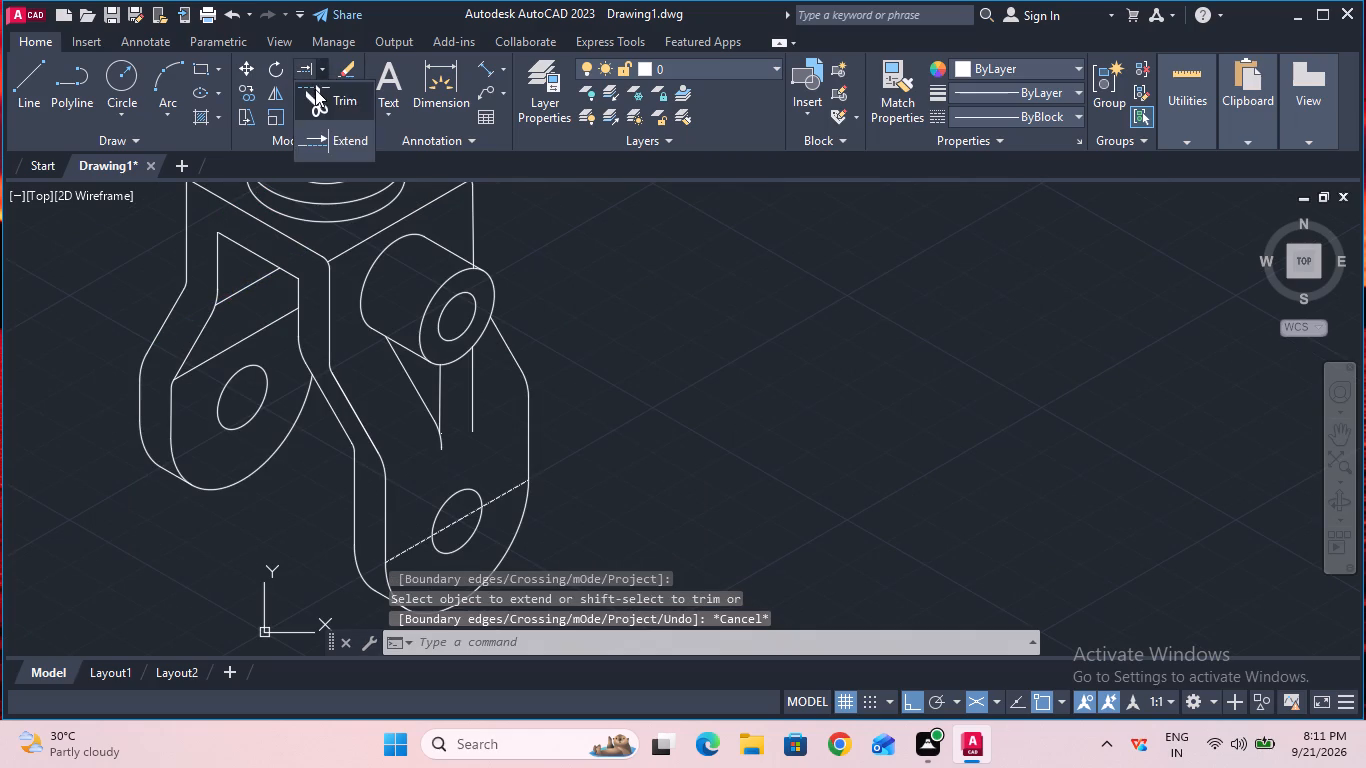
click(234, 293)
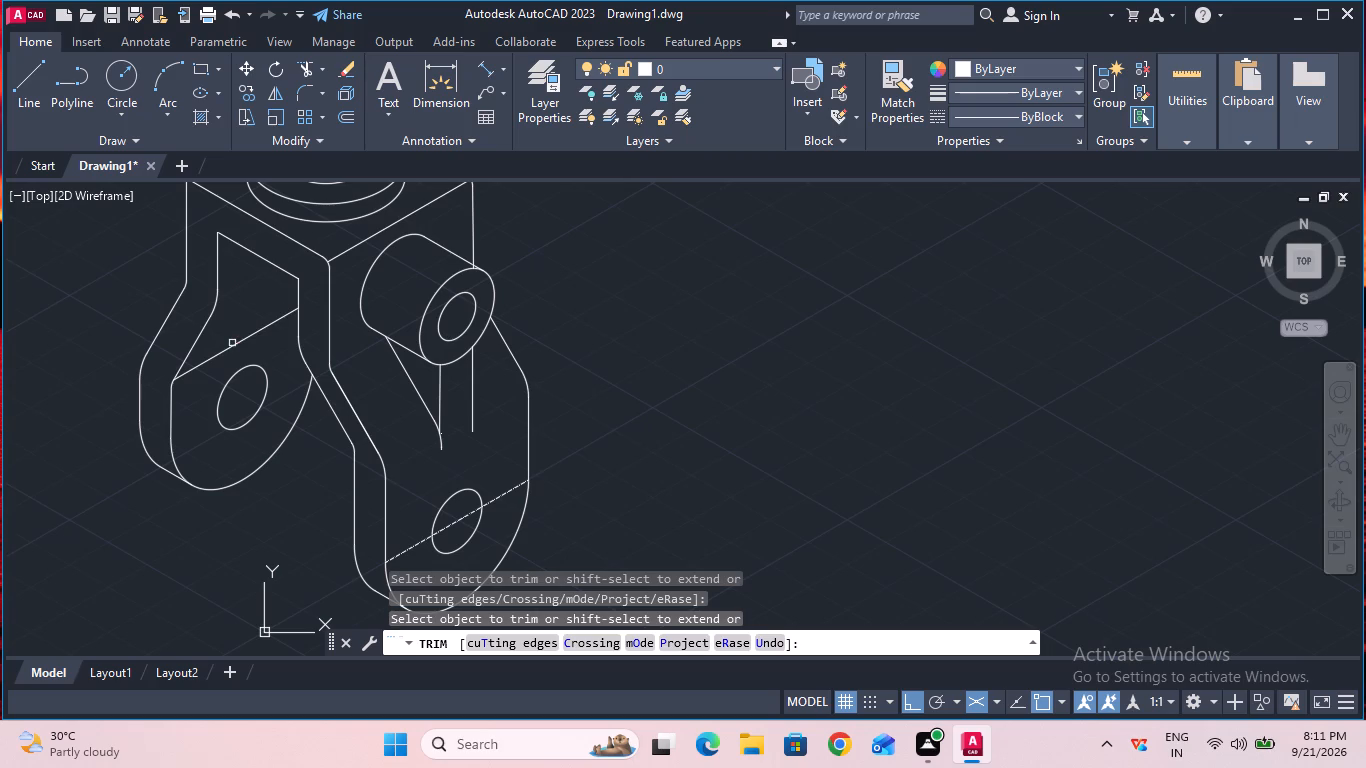
Trim away the remaining lower isometric line just above the hole in the second arm.
click(232, 345)
ctrl+scroll(232, 345, down, 1)
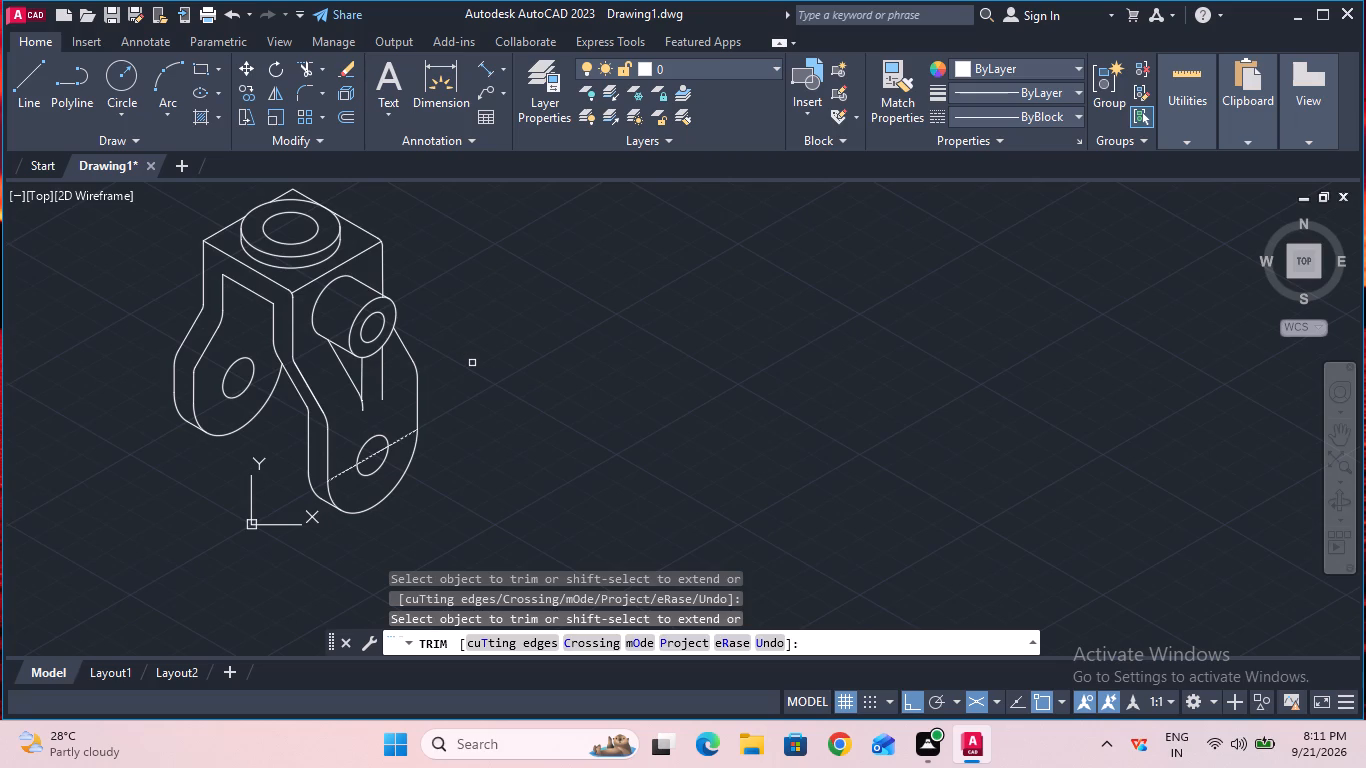
key(Escape)
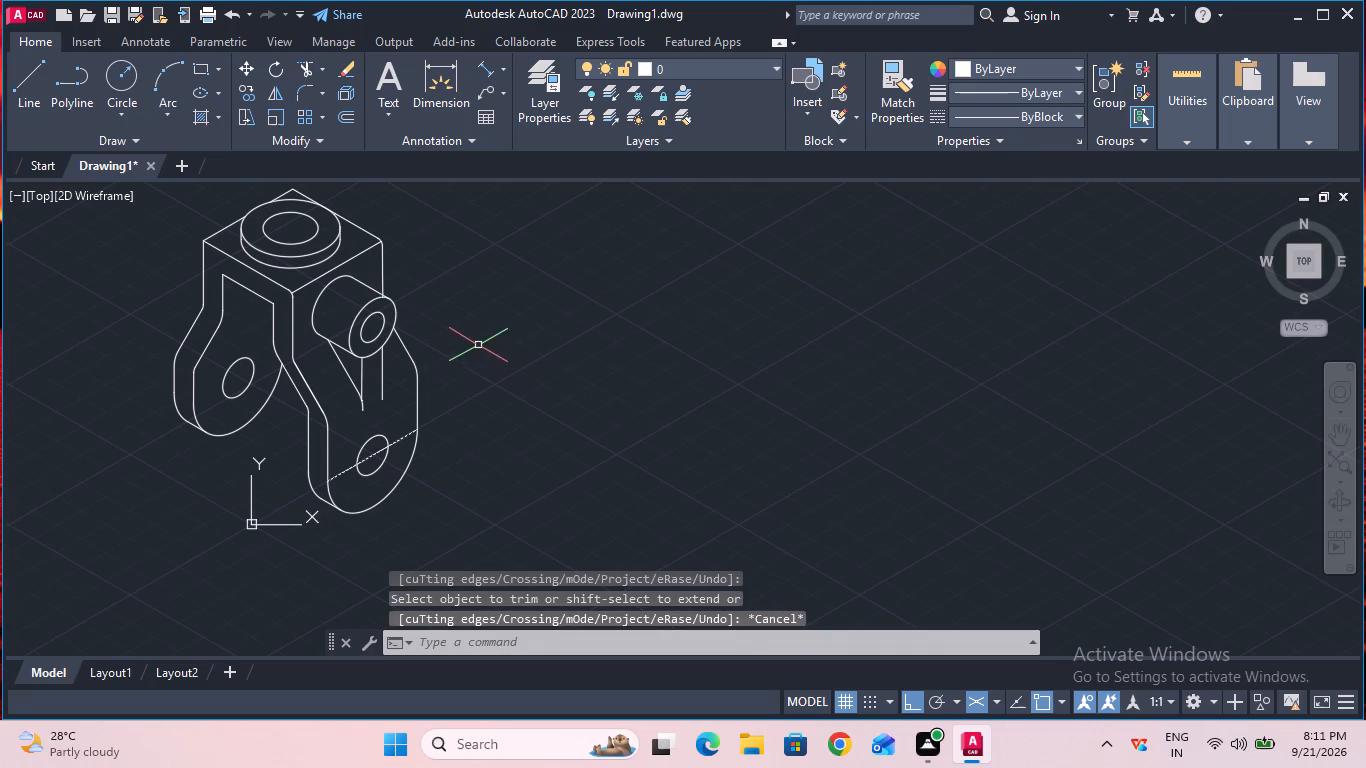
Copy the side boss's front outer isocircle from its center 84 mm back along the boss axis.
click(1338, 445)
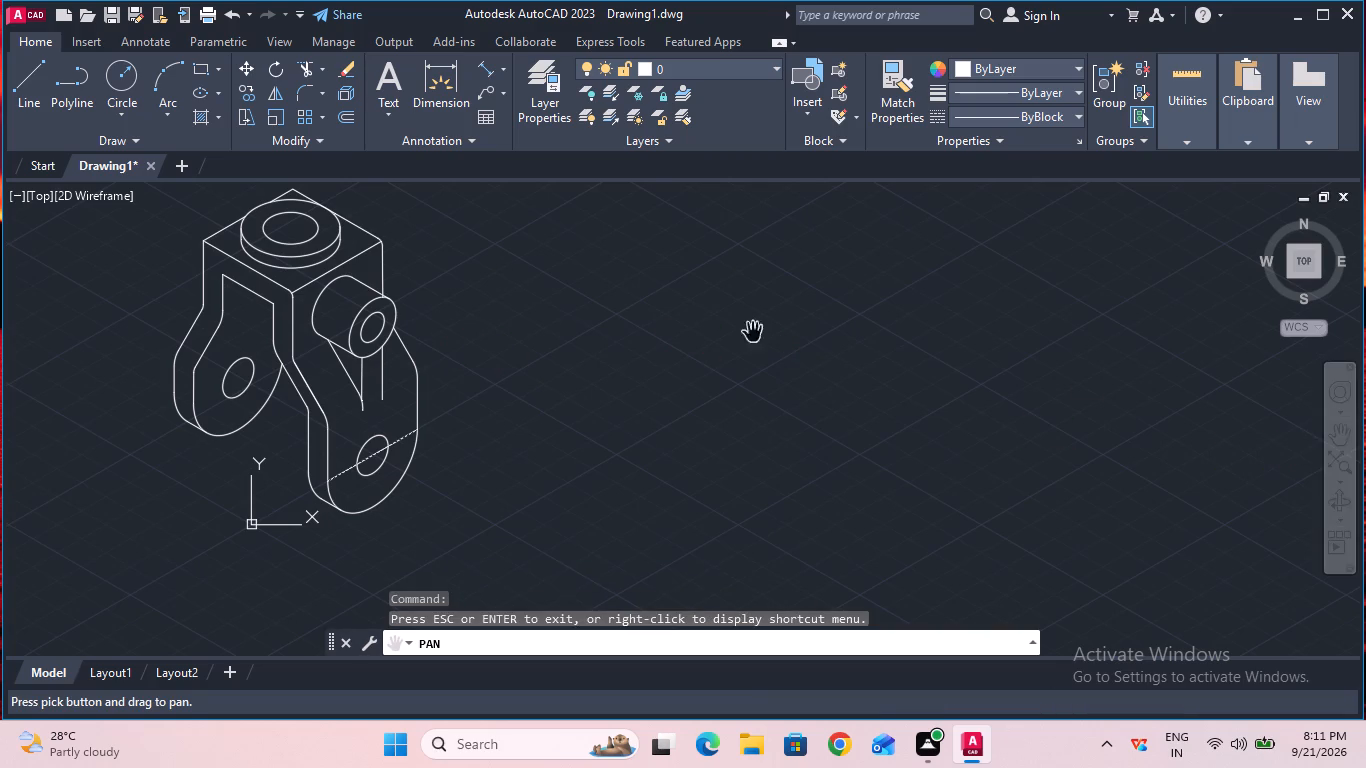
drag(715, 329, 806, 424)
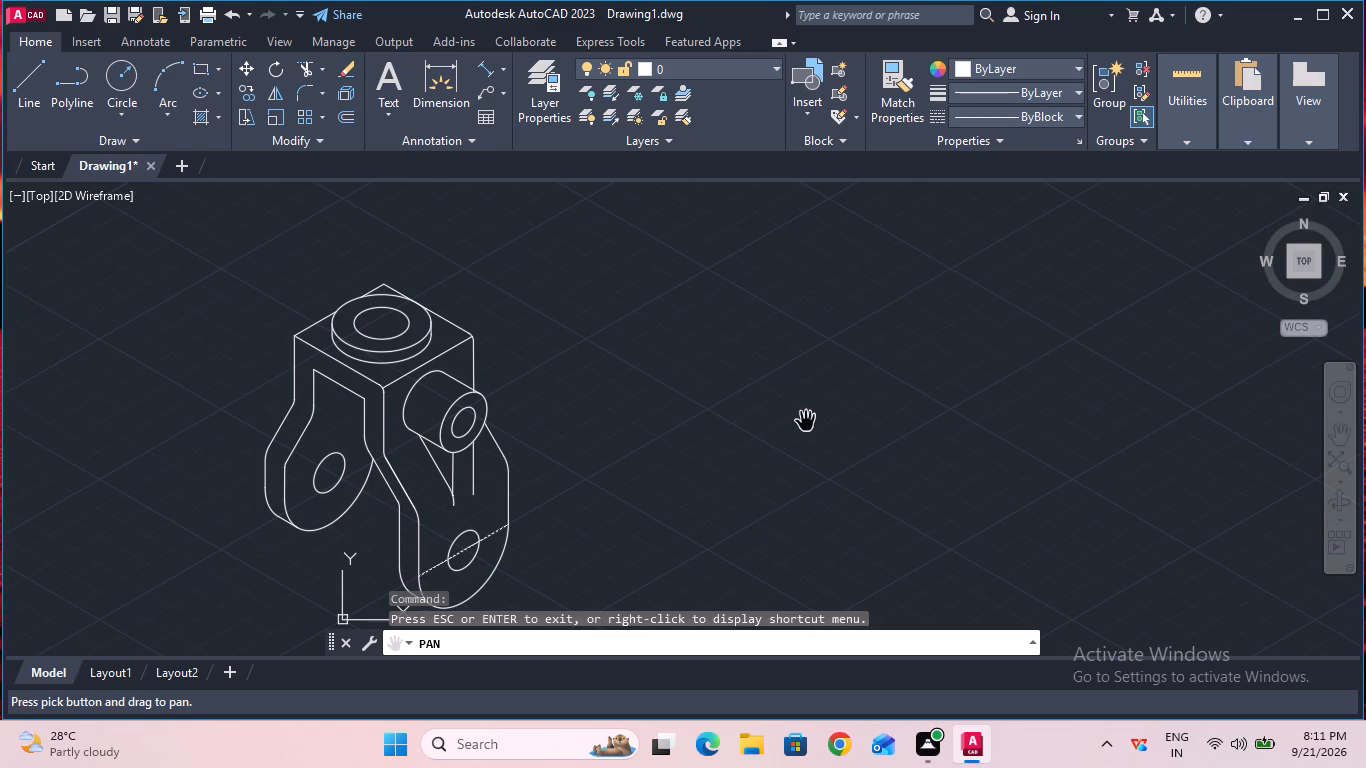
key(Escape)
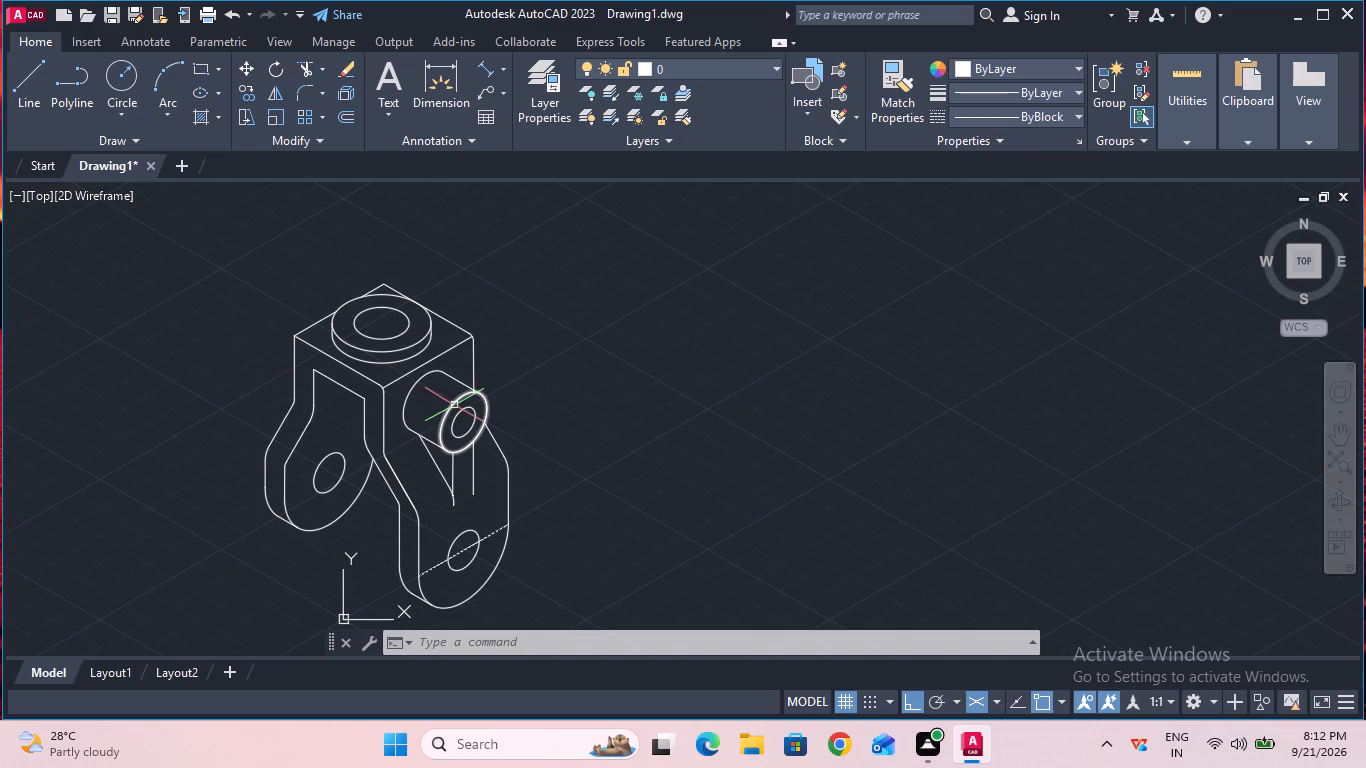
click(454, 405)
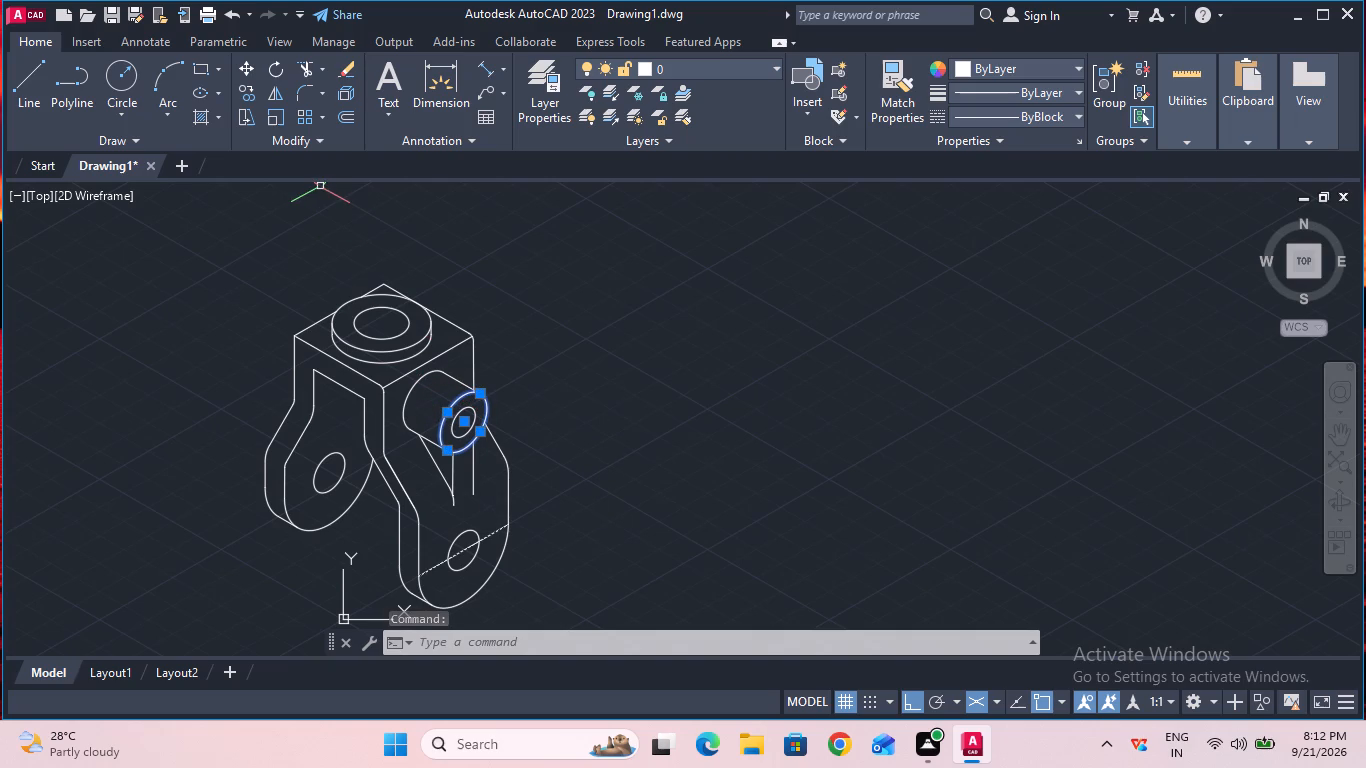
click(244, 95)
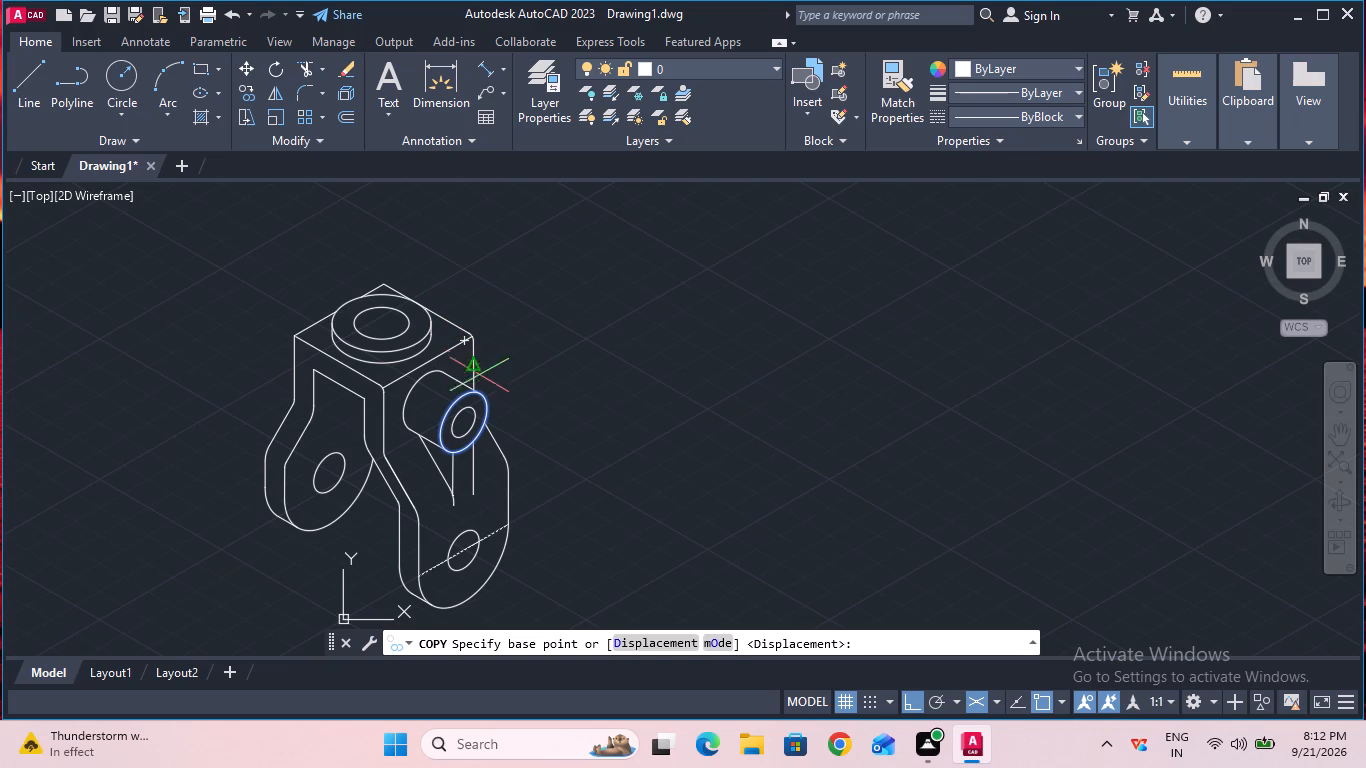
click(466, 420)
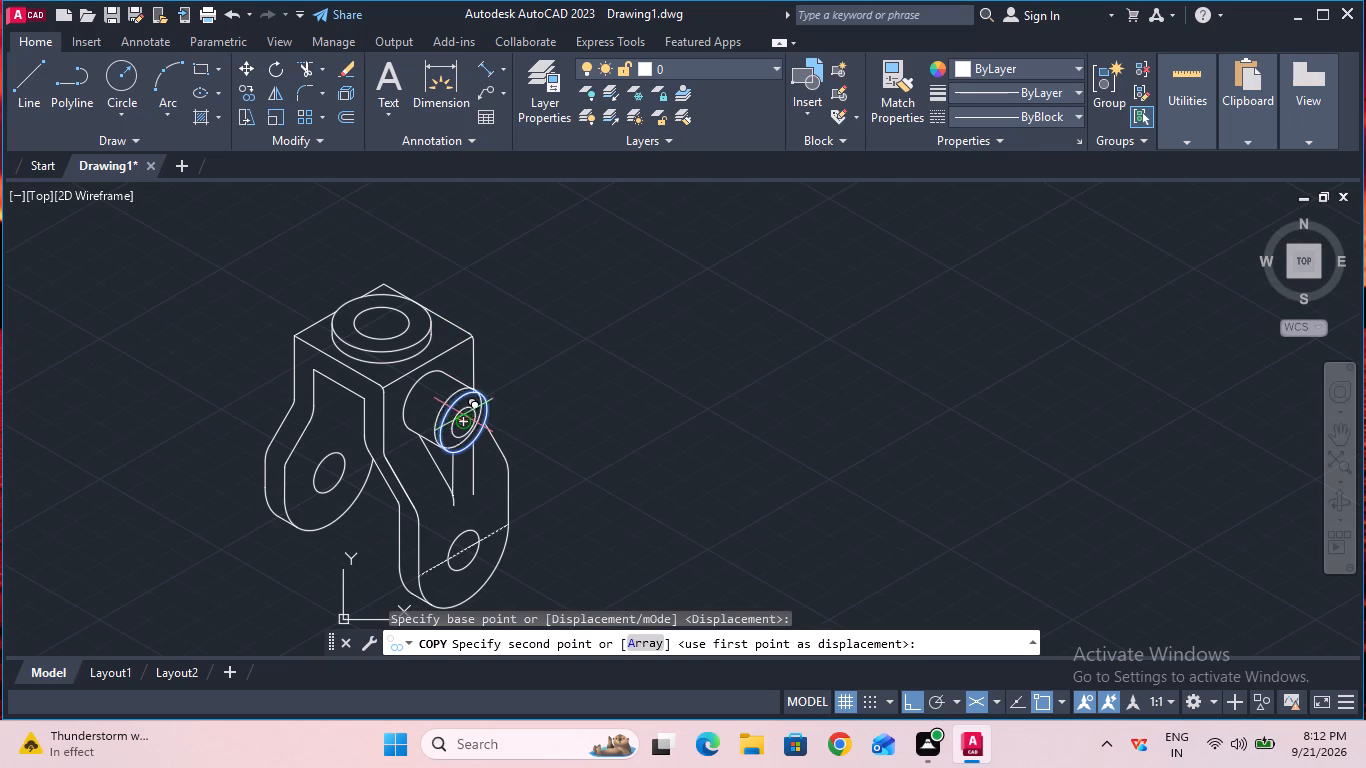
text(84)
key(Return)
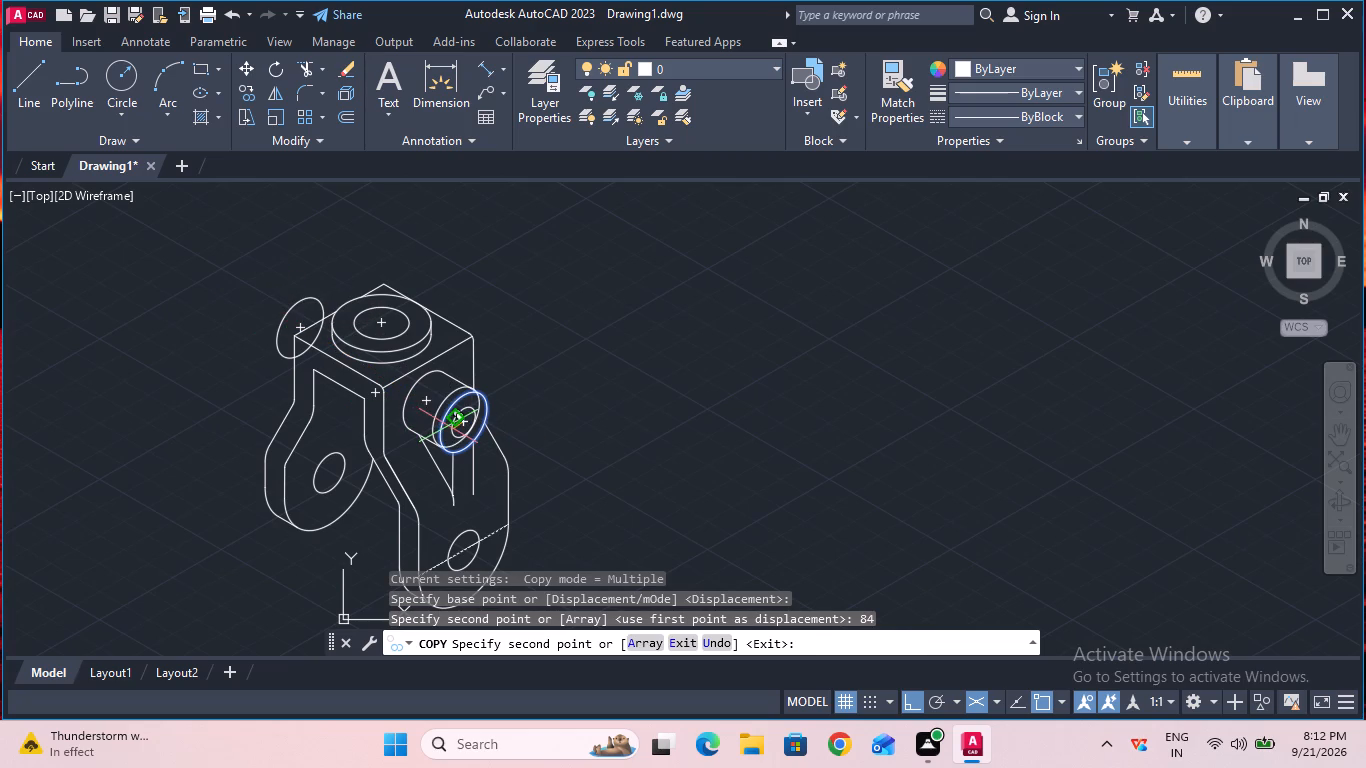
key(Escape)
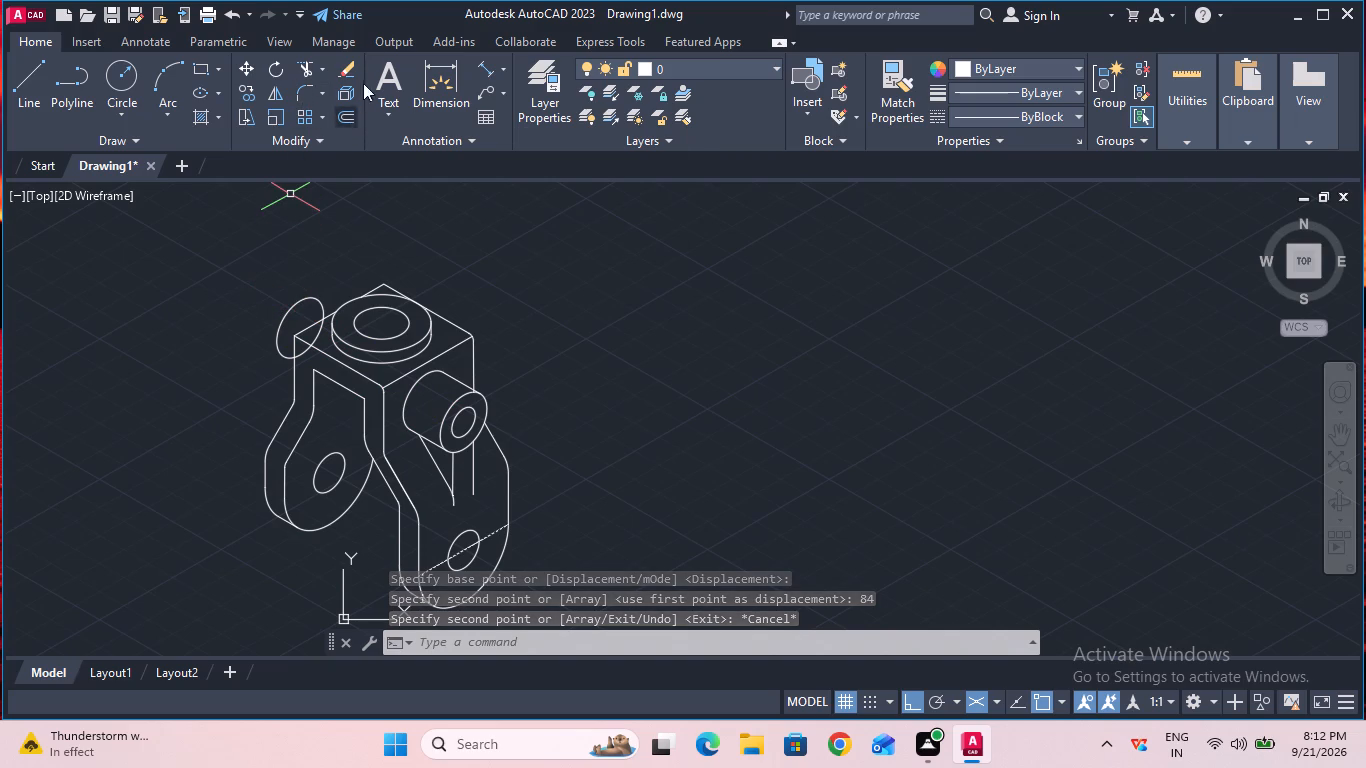
Check the aligned distance between the copied isocircle and the side boss's front outer isocircle.
click(483, 71)
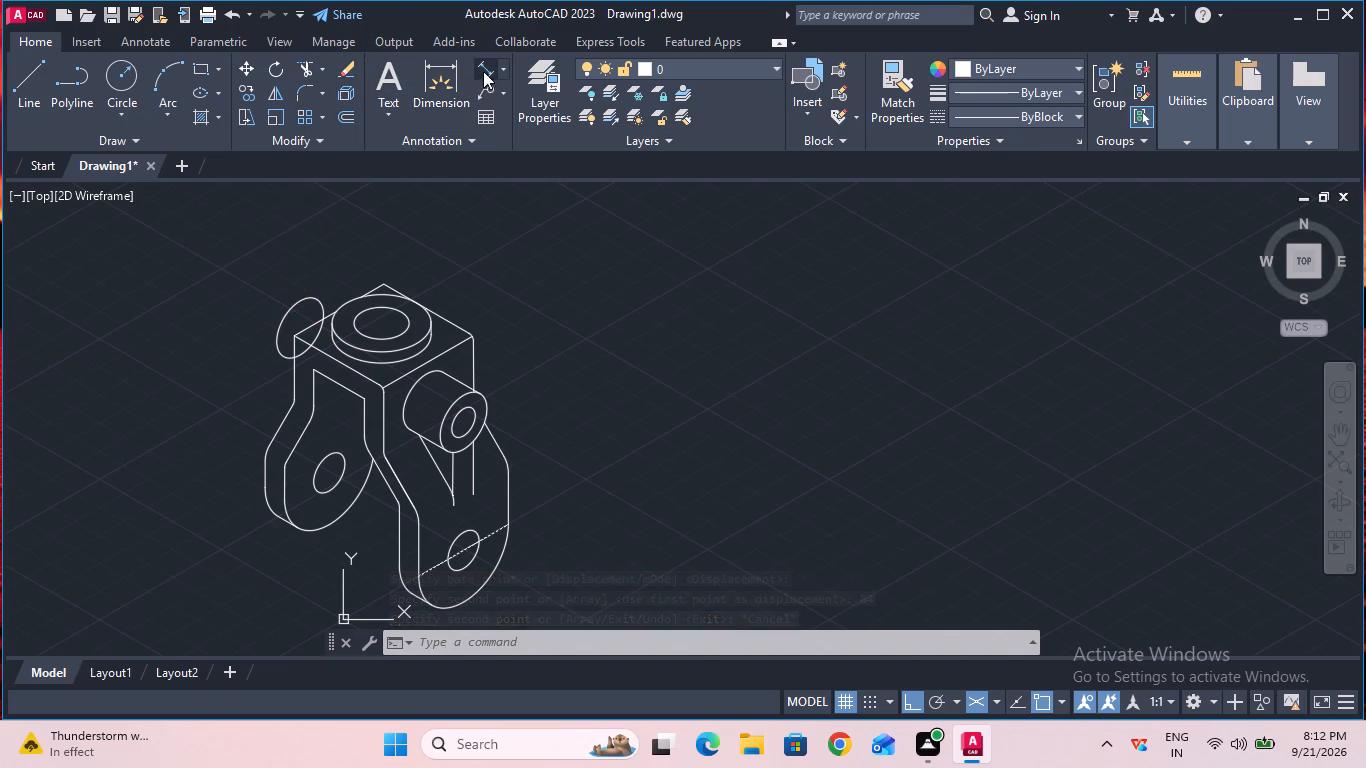
click(278, 354)
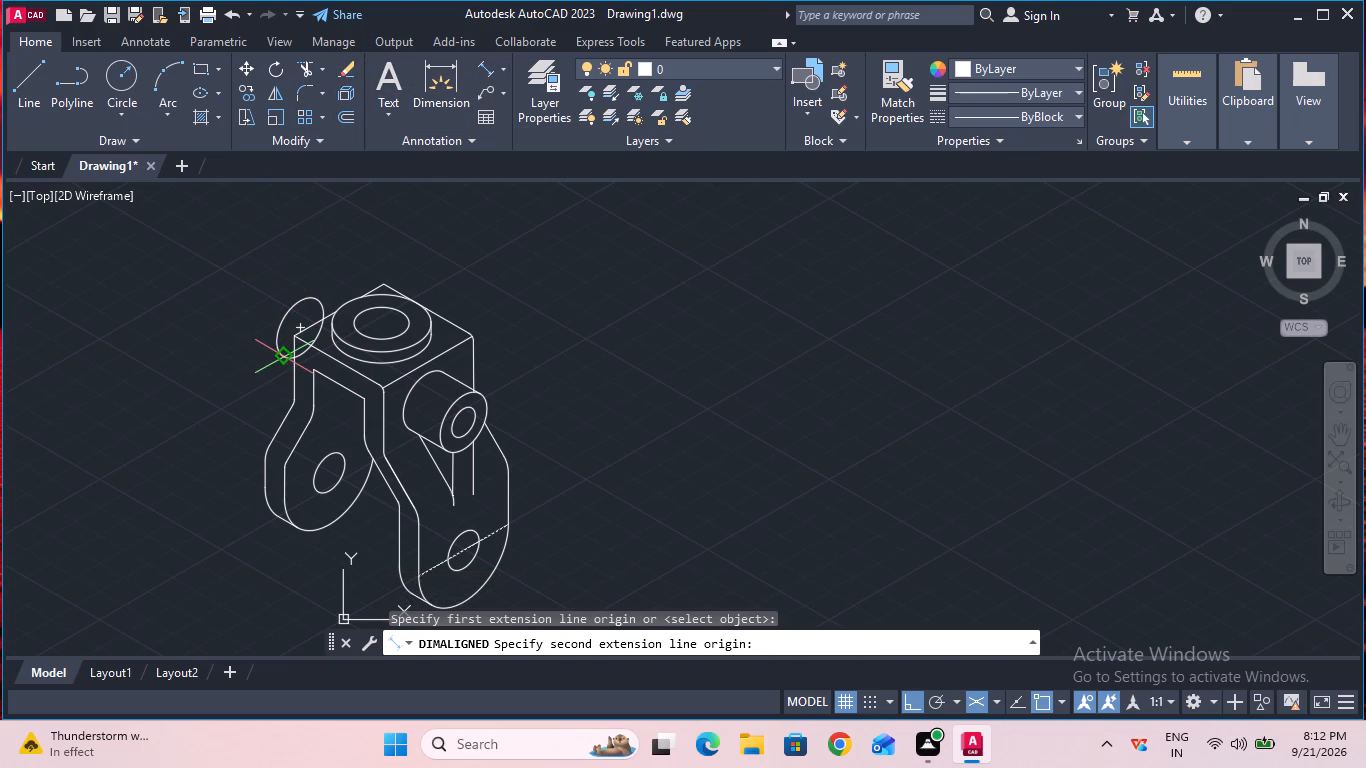
click(446, 446)
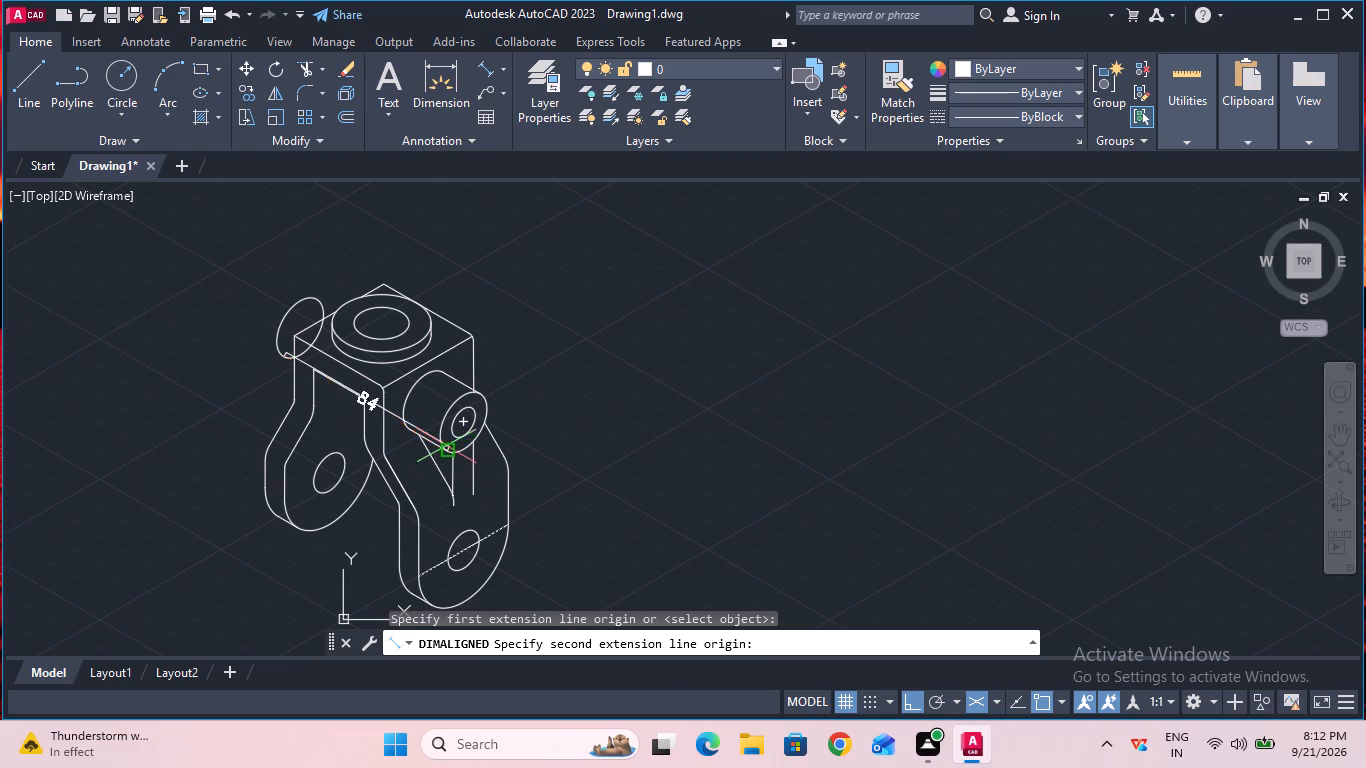
key(Escape)
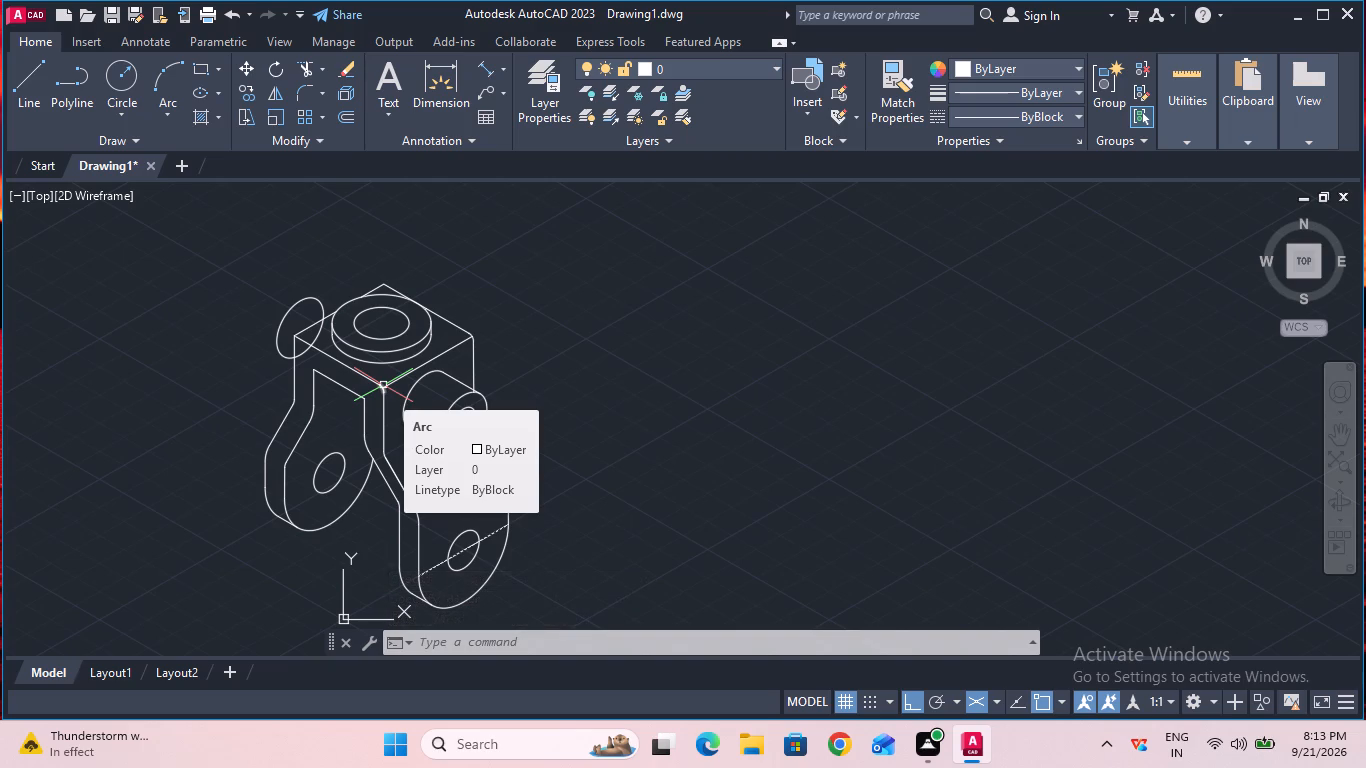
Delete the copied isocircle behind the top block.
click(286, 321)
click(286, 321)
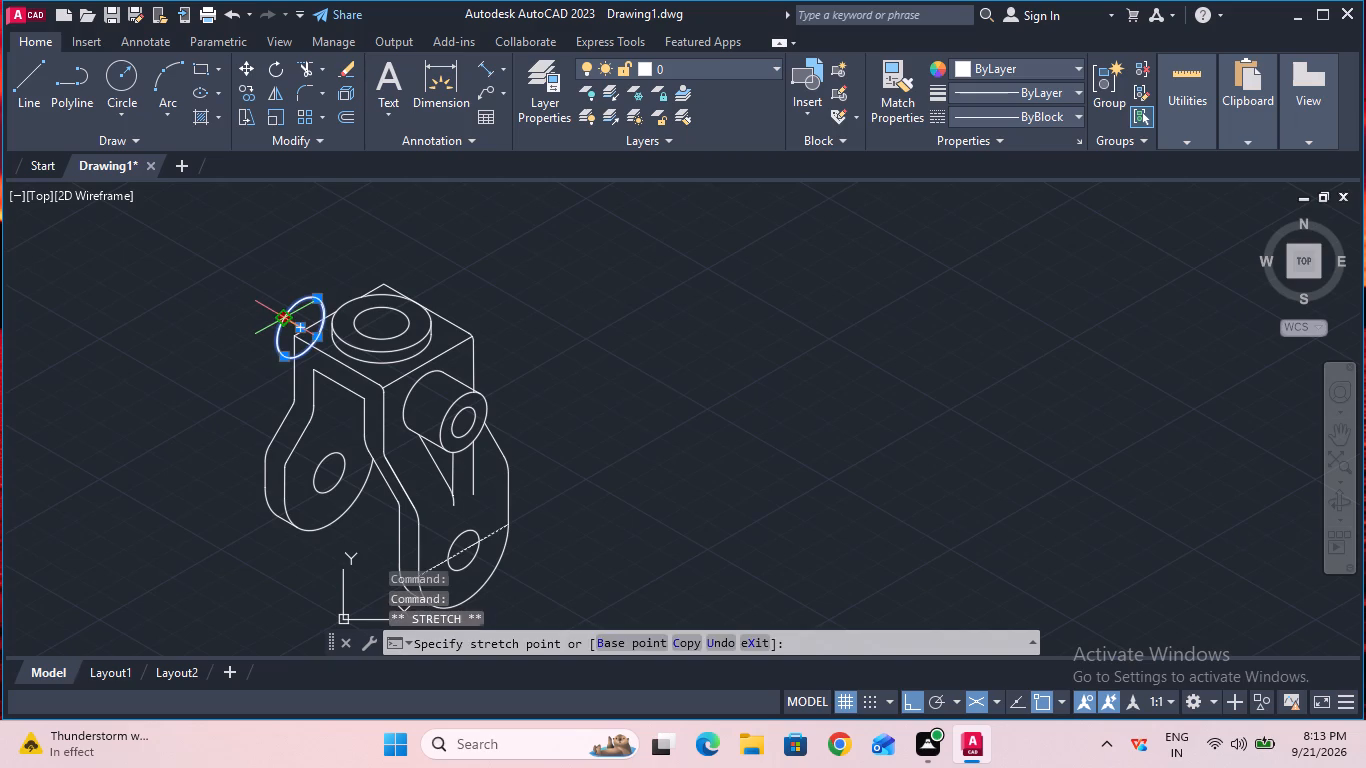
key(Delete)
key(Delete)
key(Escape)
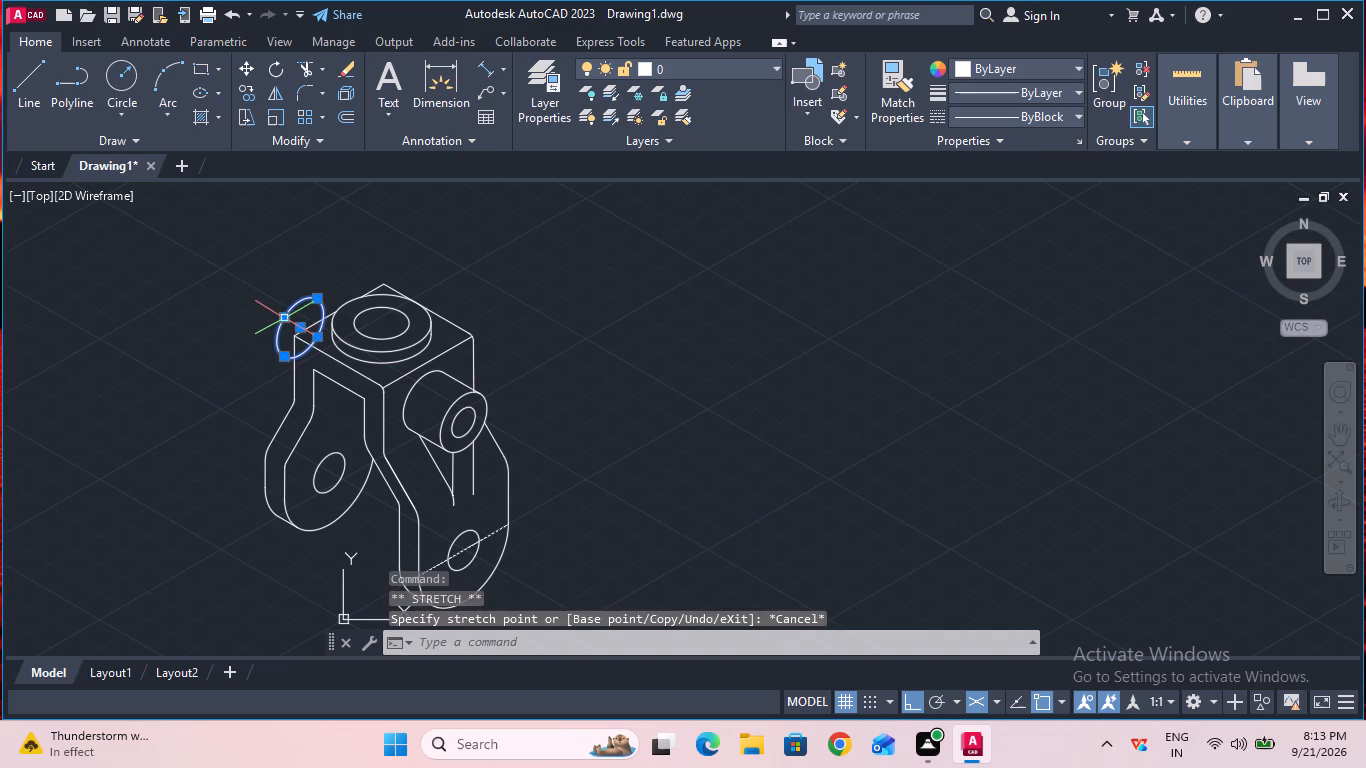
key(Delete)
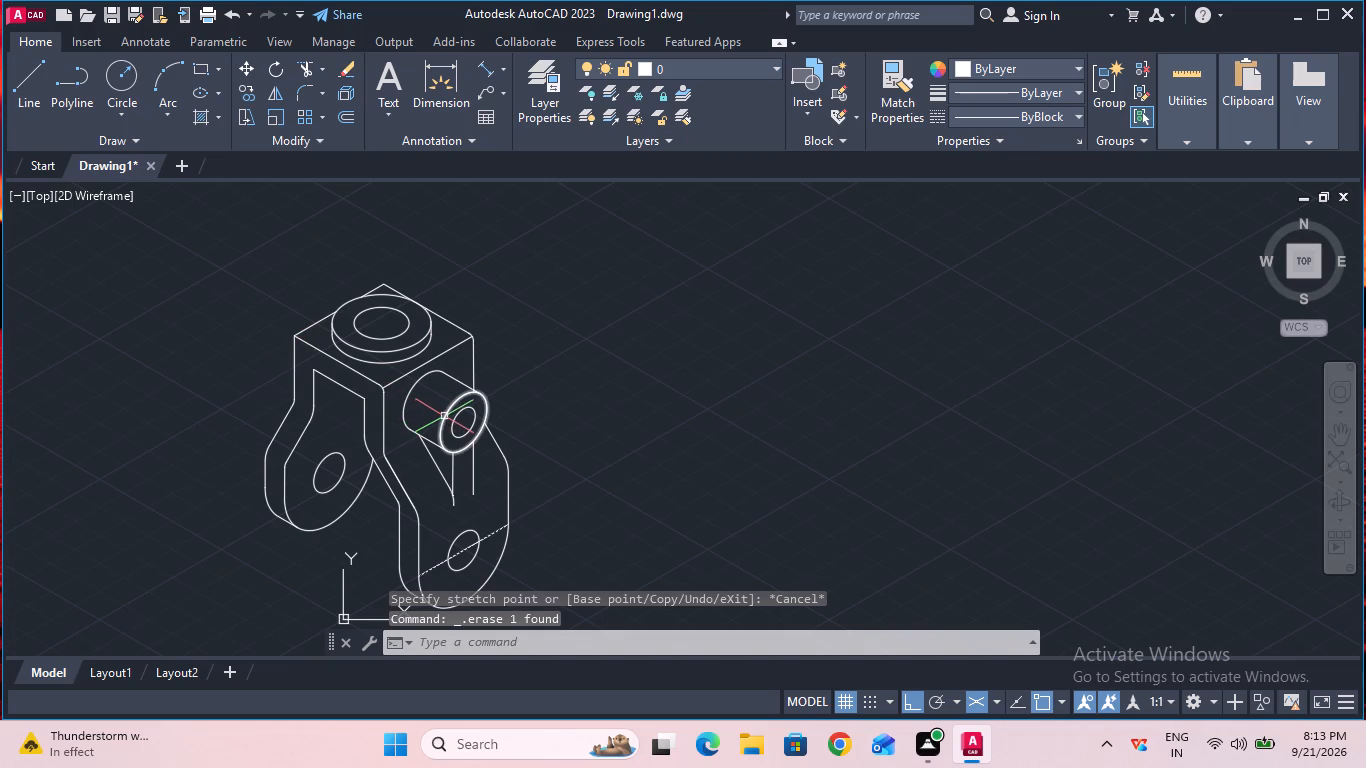
Copy the side boss's front outer isocircle from its center 104 mm back along the boss axis.
click(254, 96)
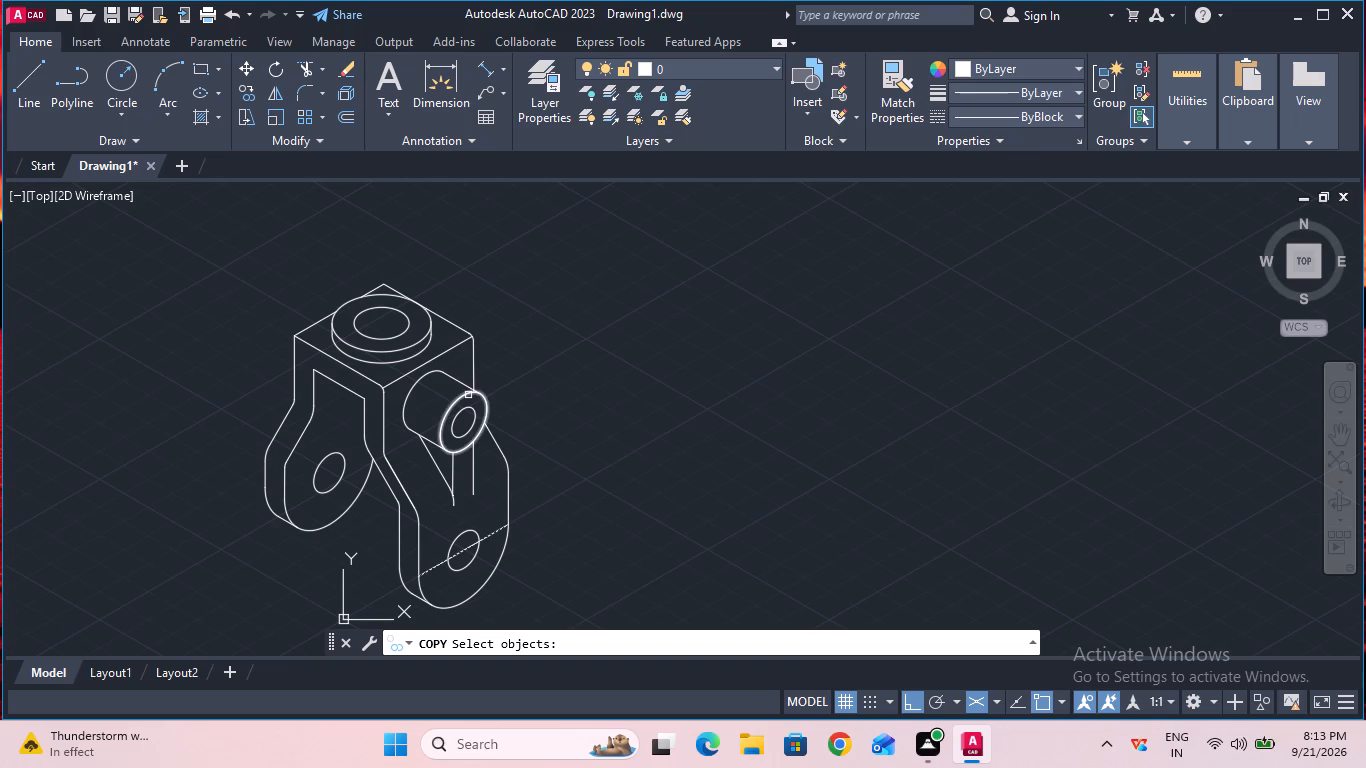
click(468, 393)
key(Return)
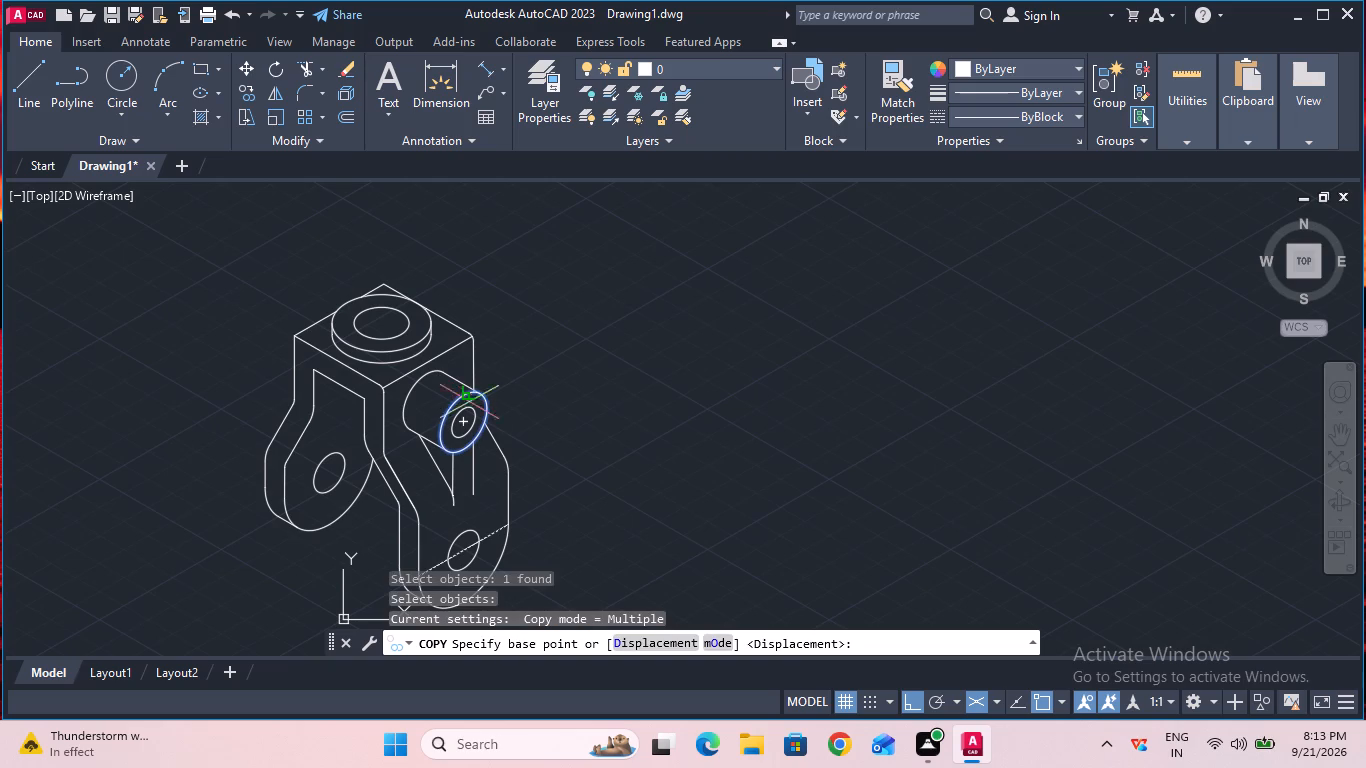
click(468, 422)
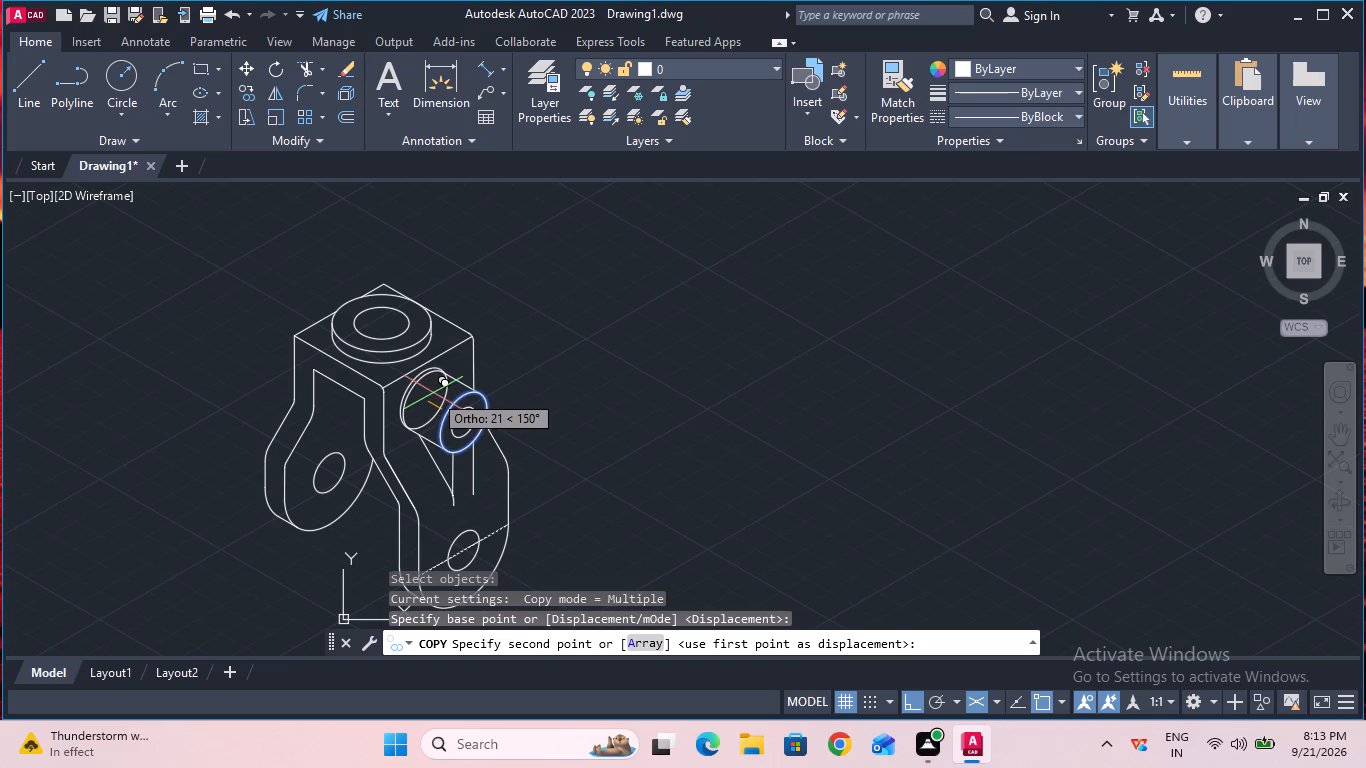
text(104)
key(Return)
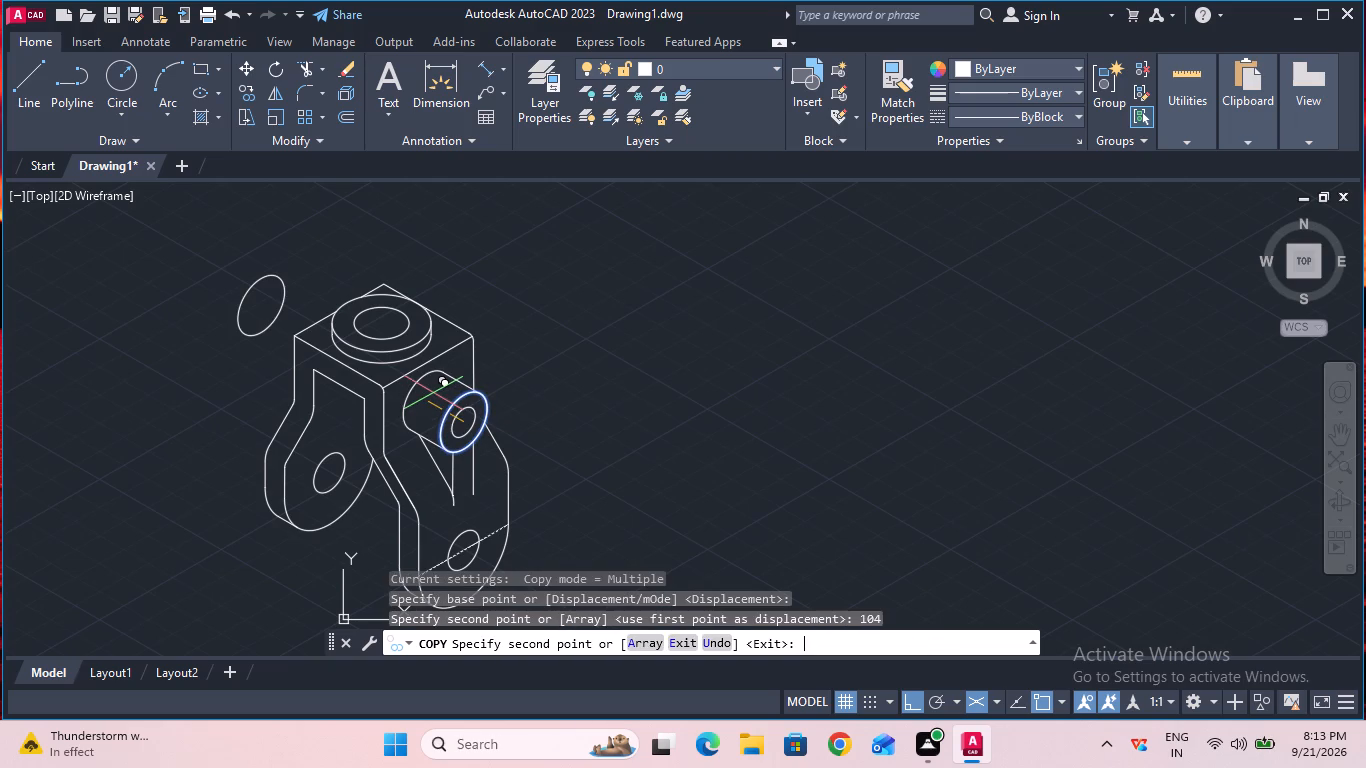
key(grave)
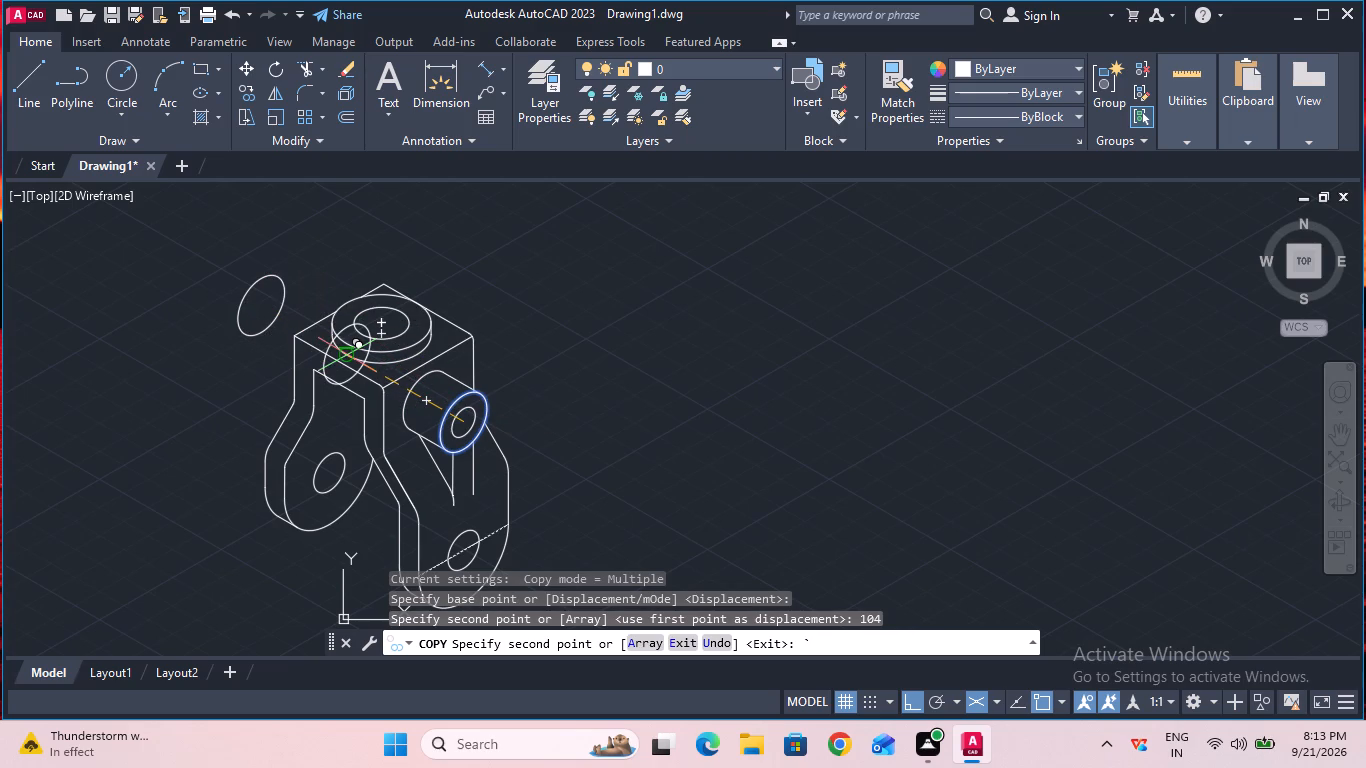
key(Escape)
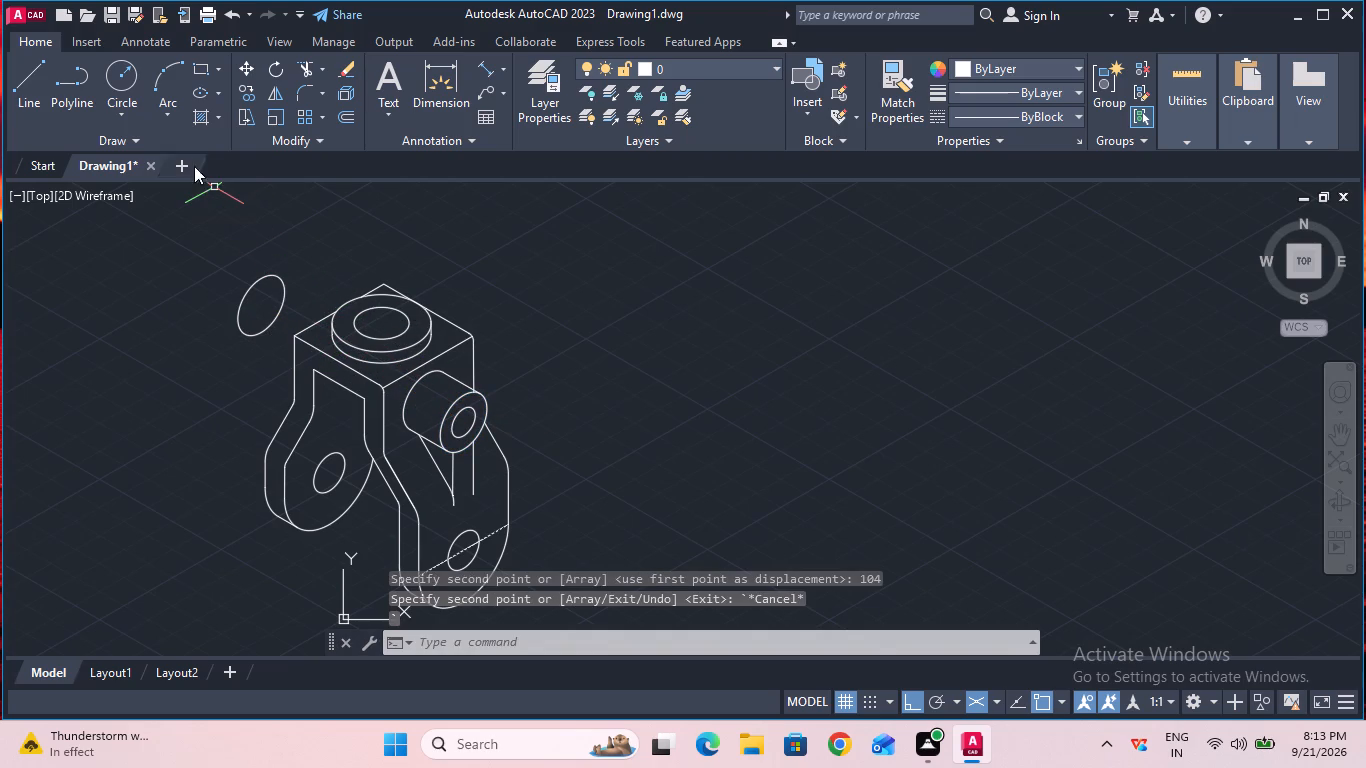
Draw the upper and lower side lines joining the side boss to the copied rear isocircle.
click(40, 77)
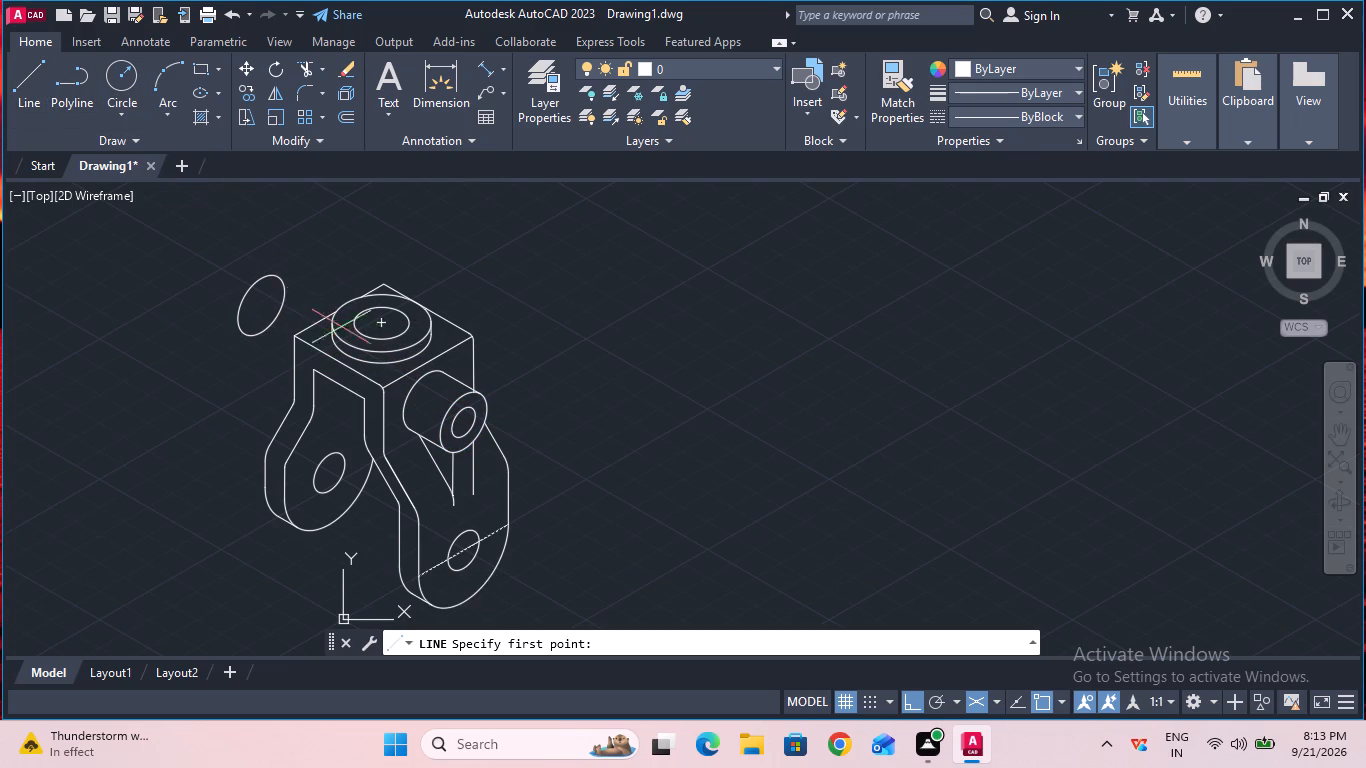
click(447, 374)
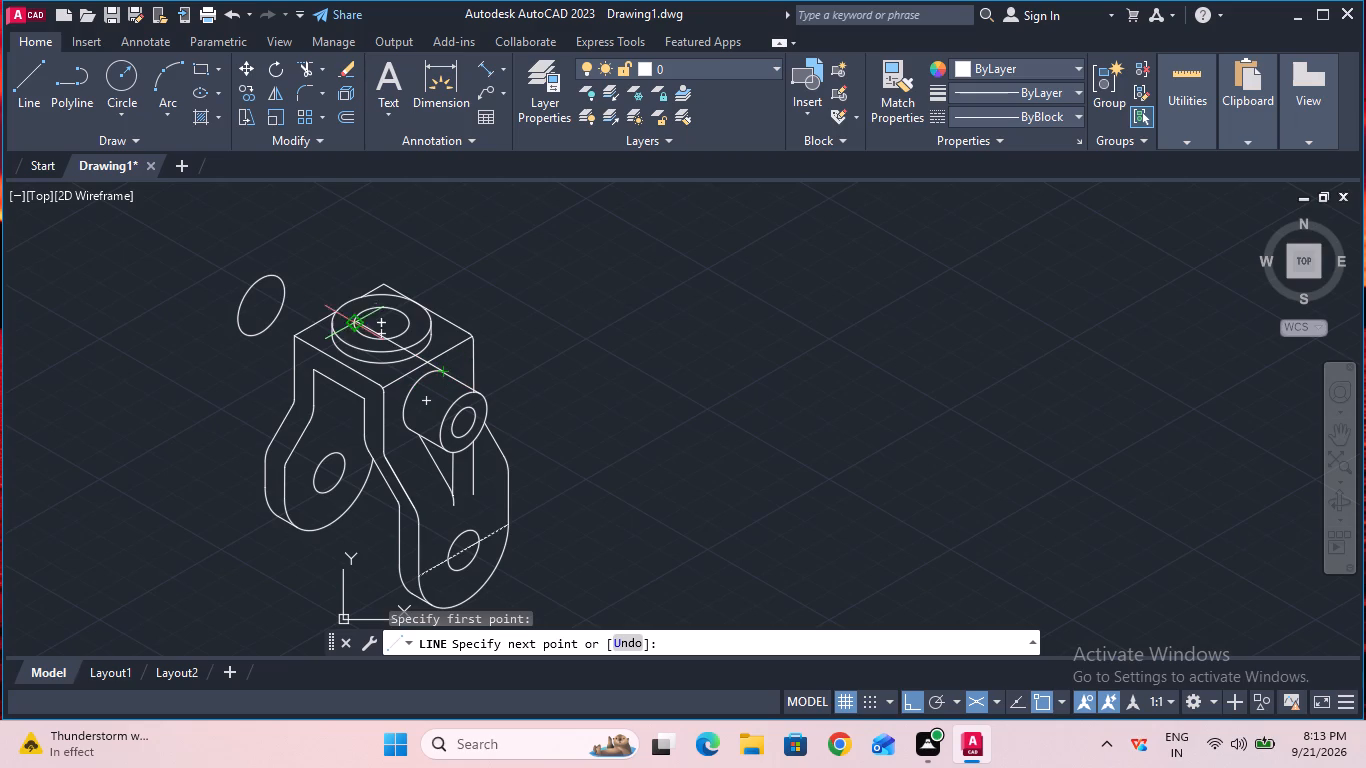
click(280, 278)
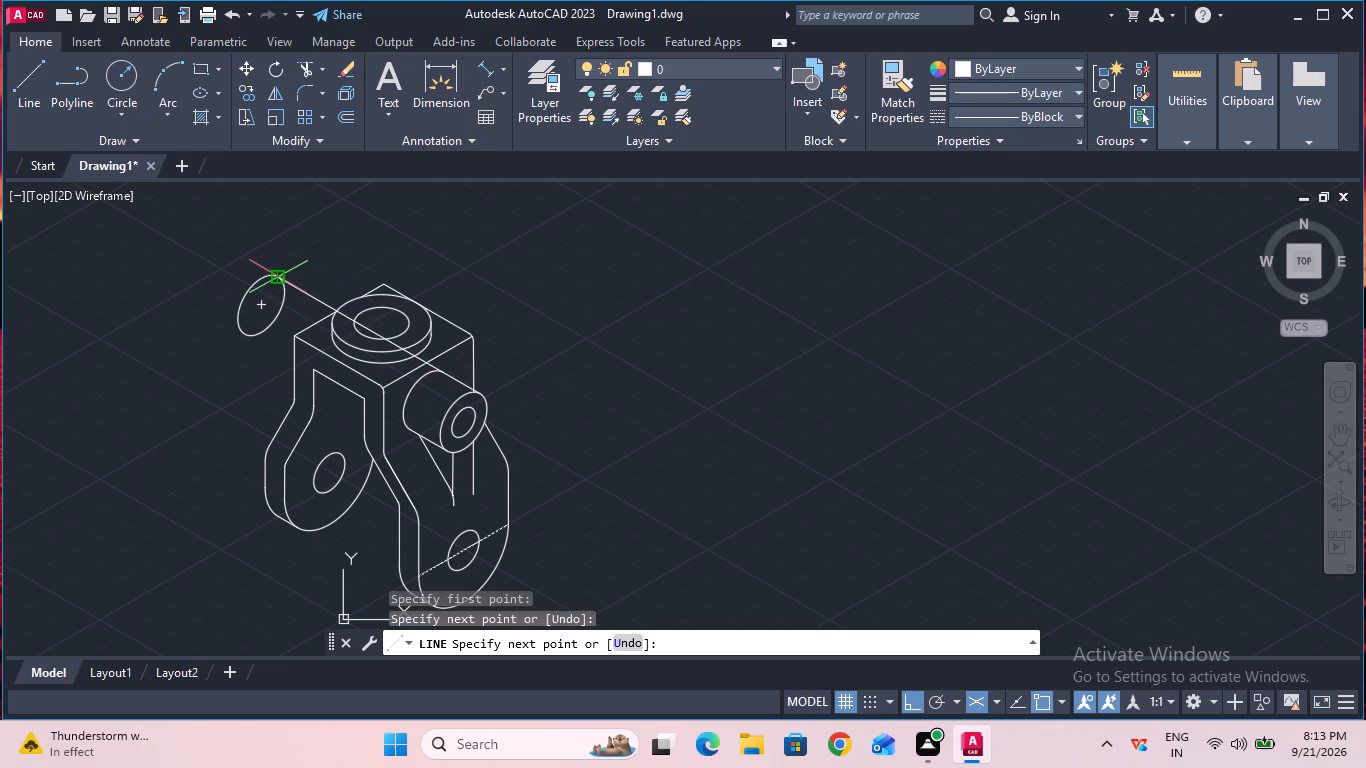
key(Escape)
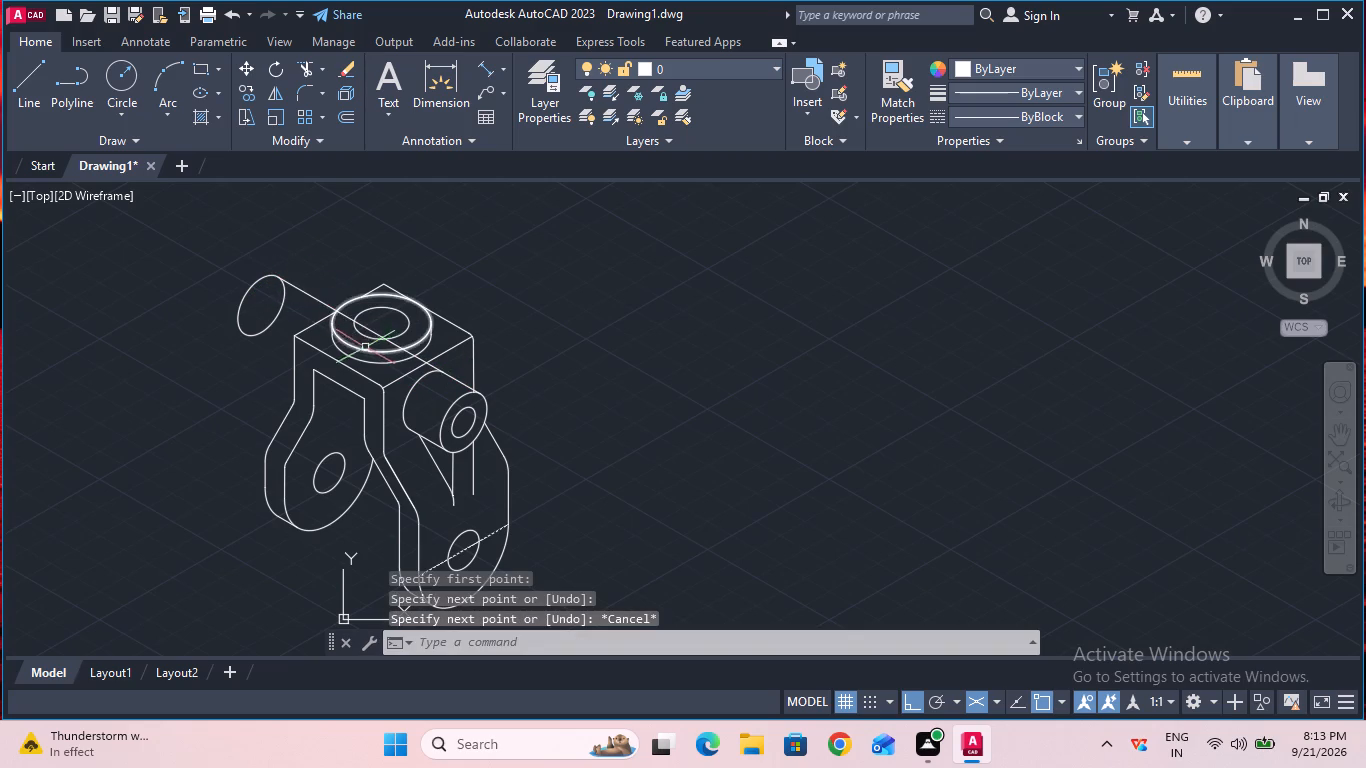
click(35, 96)
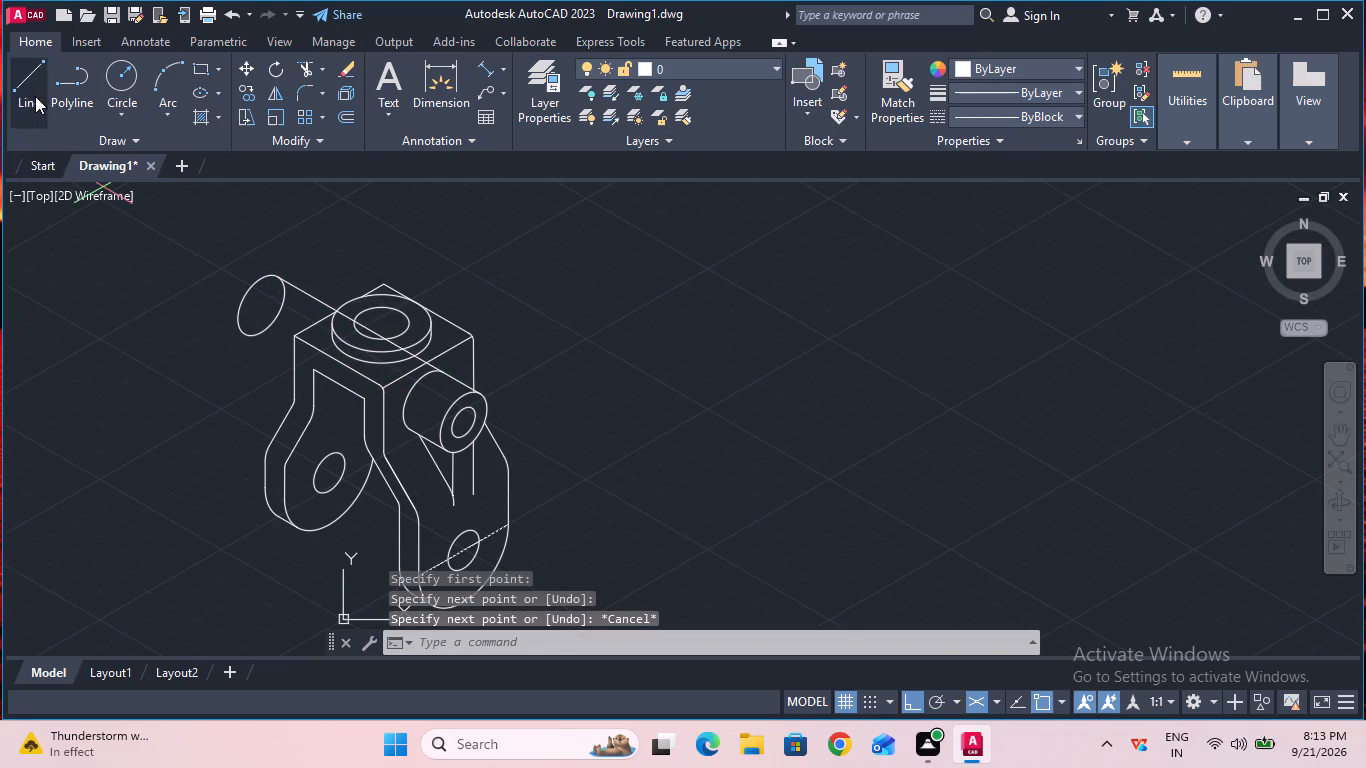
click(404, 430)
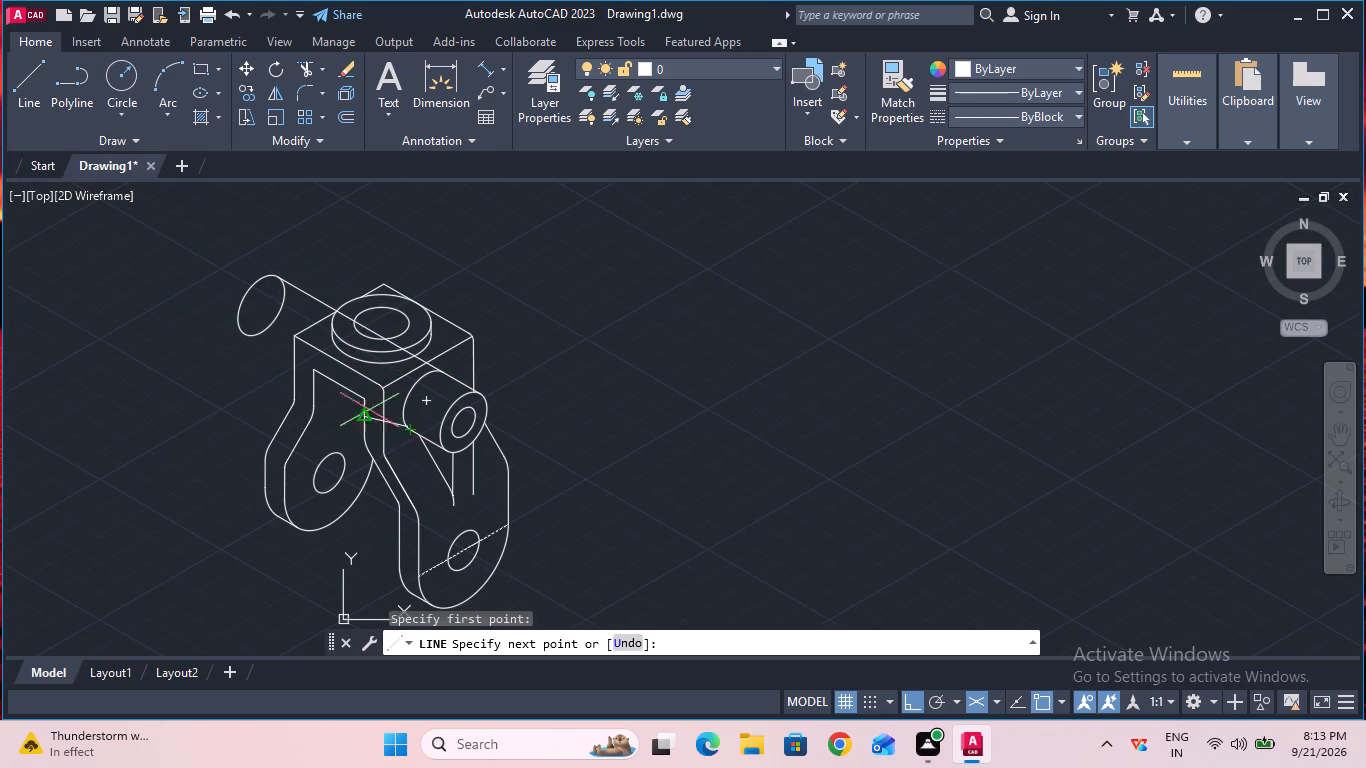
click(246, 331)
key(Escape)
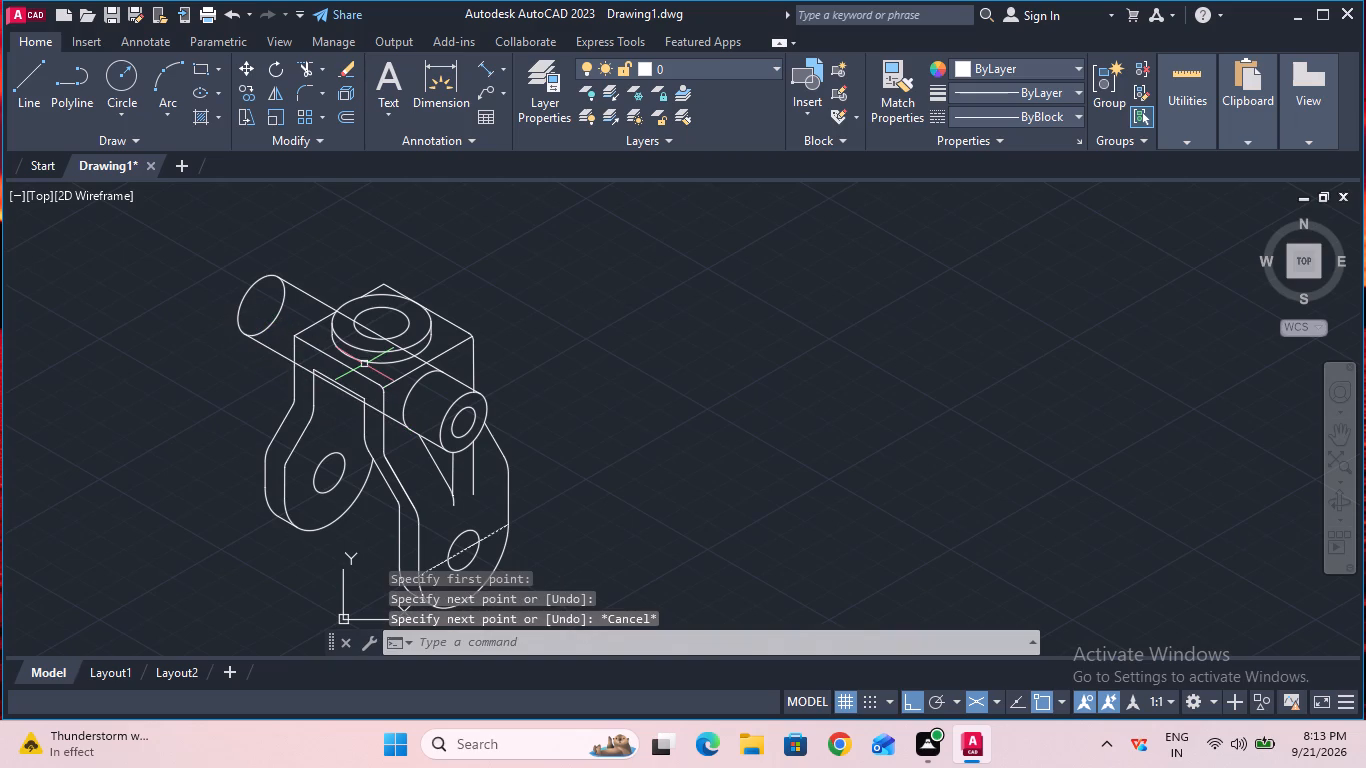
Trim the portions of both boss side lines hidden by the block, top boss and front boss, plus the rear isocircle's hidden inner arc.
click(305, 71)
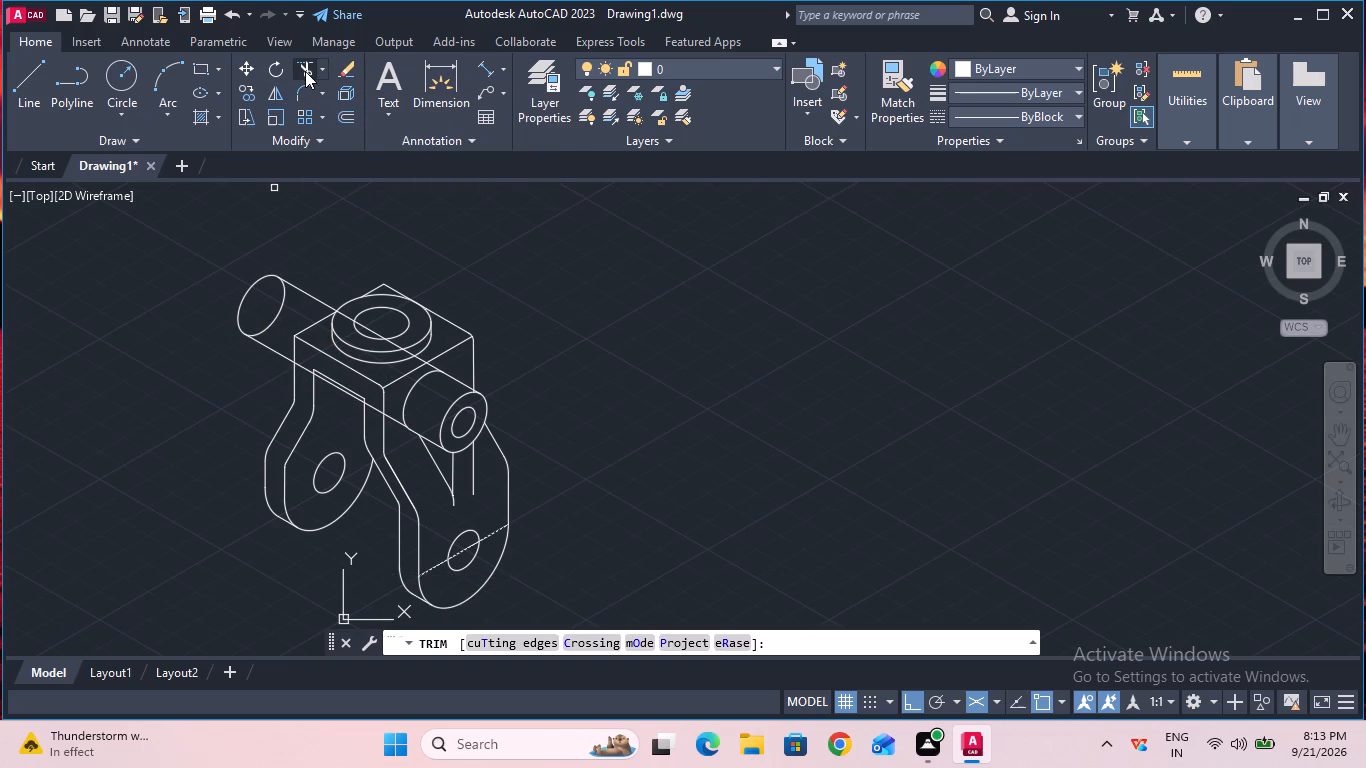
click(373, 329)
click(349, 316)
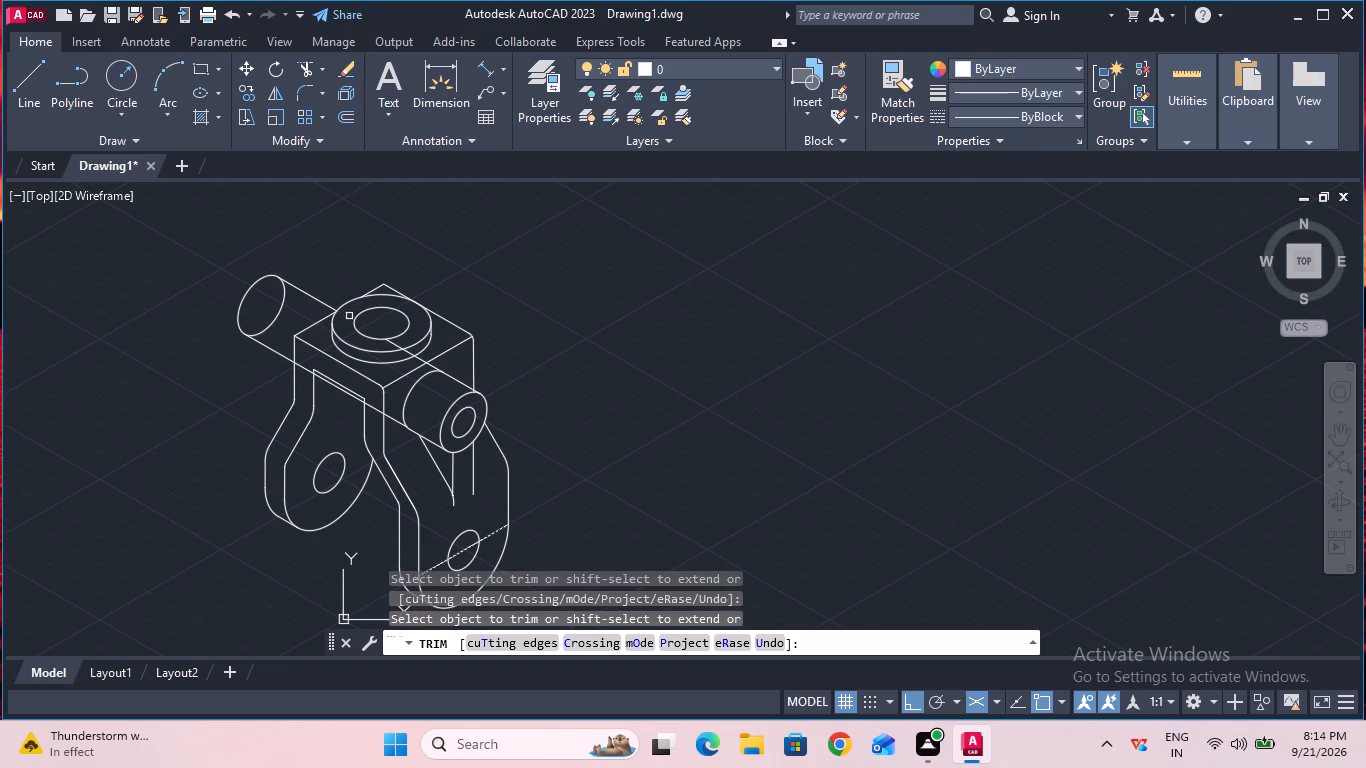
click(388, 341)
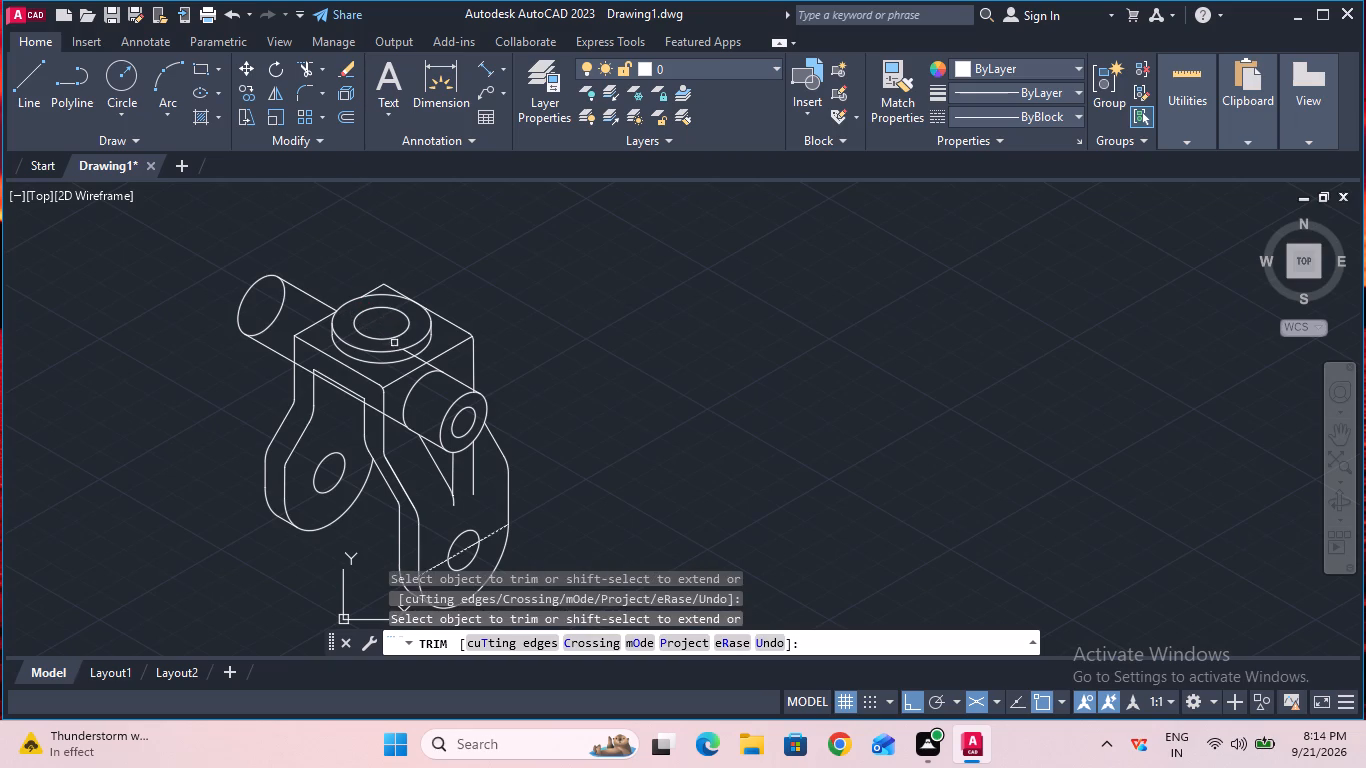
click(409, 350)
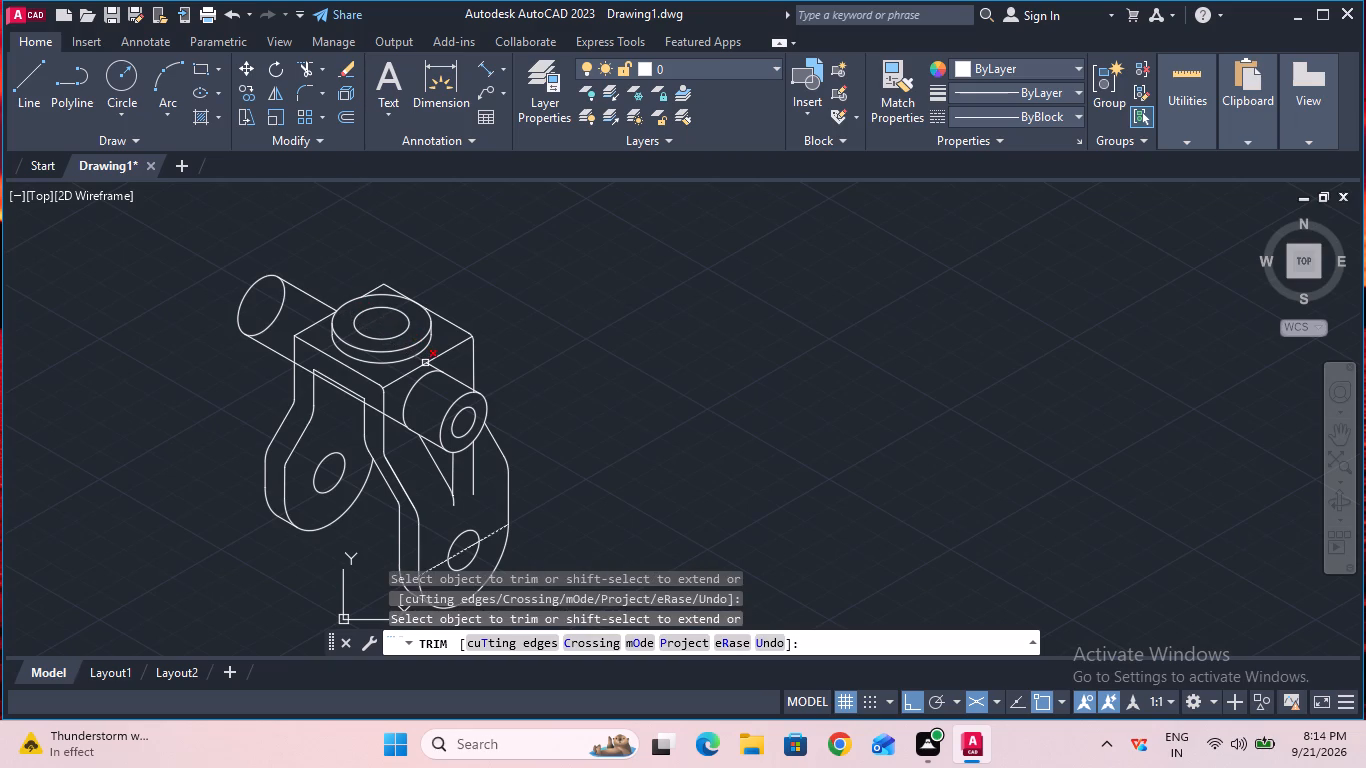
click(423, 359)
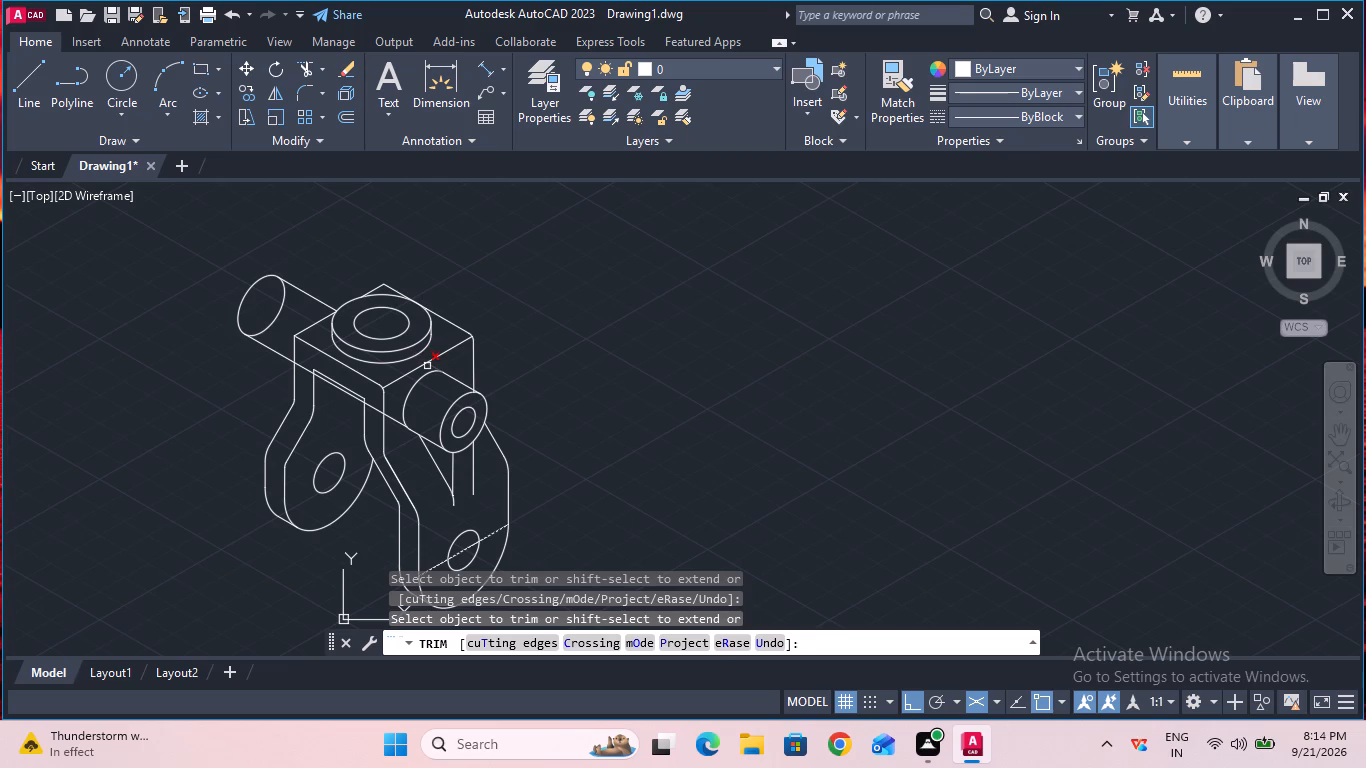
click(428, 366)
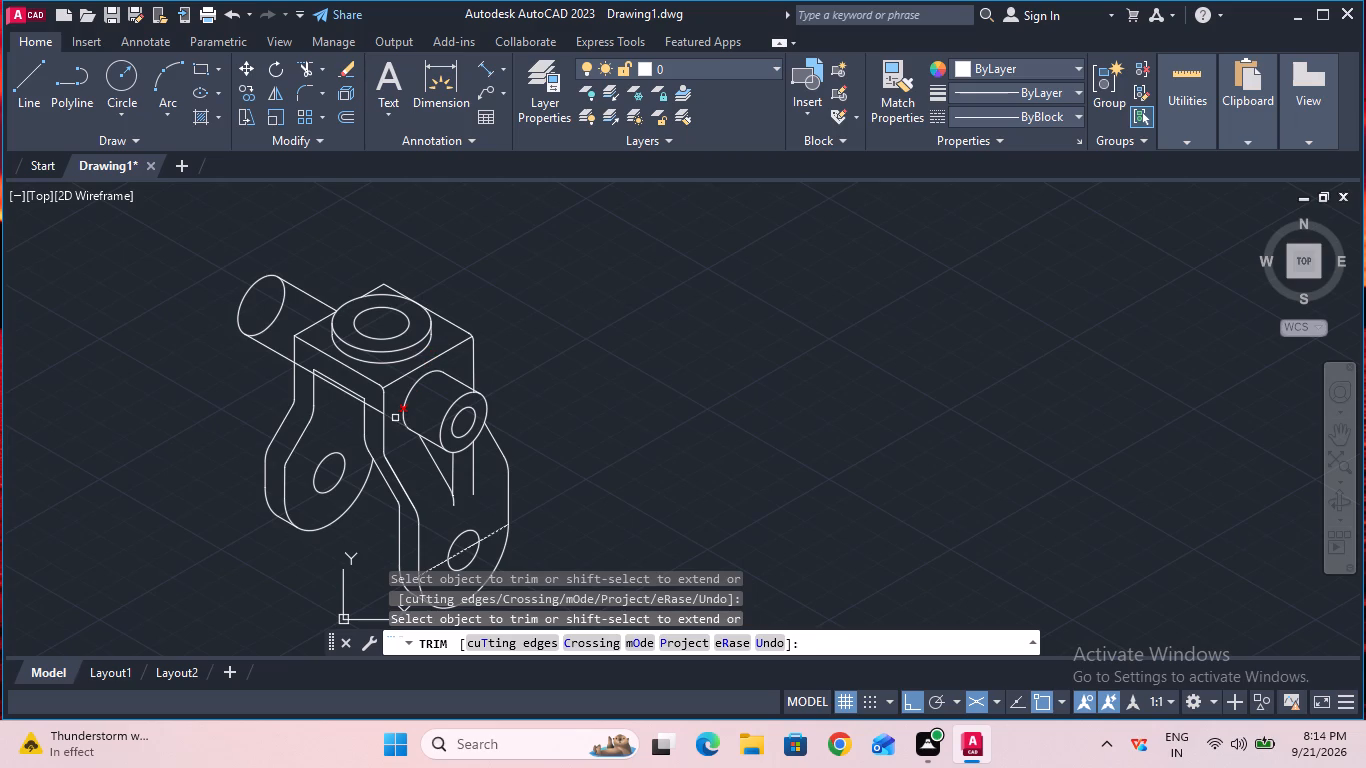
click(395, 418)
click(377, 410)
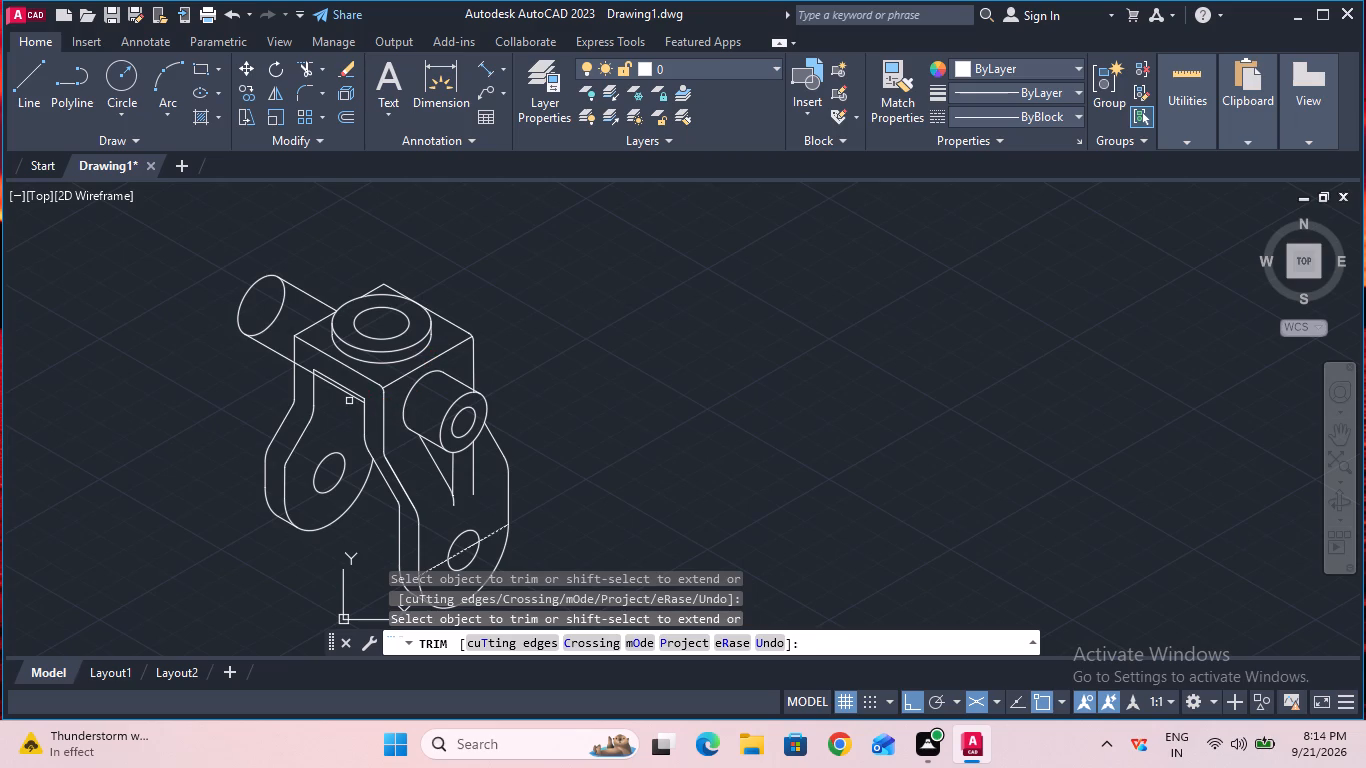
click(349, 397)
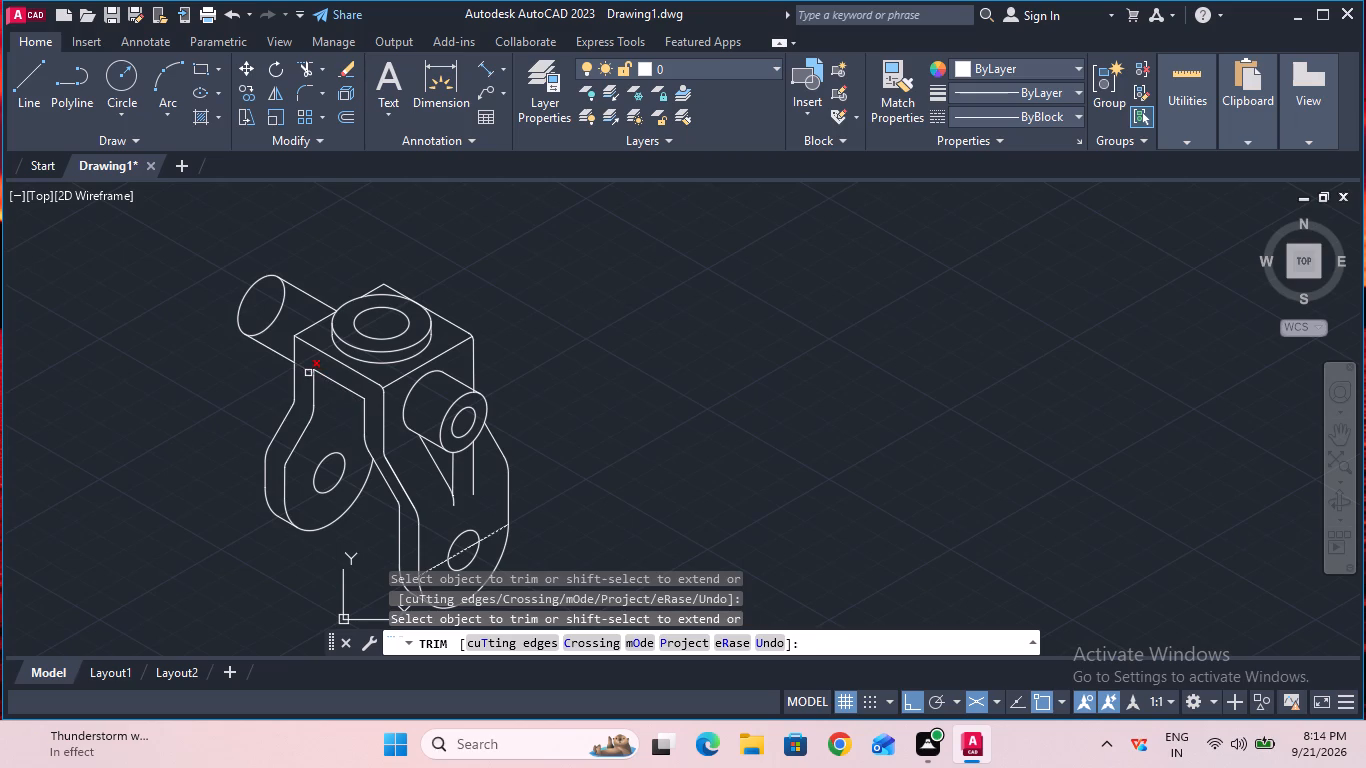
click(308, 373)
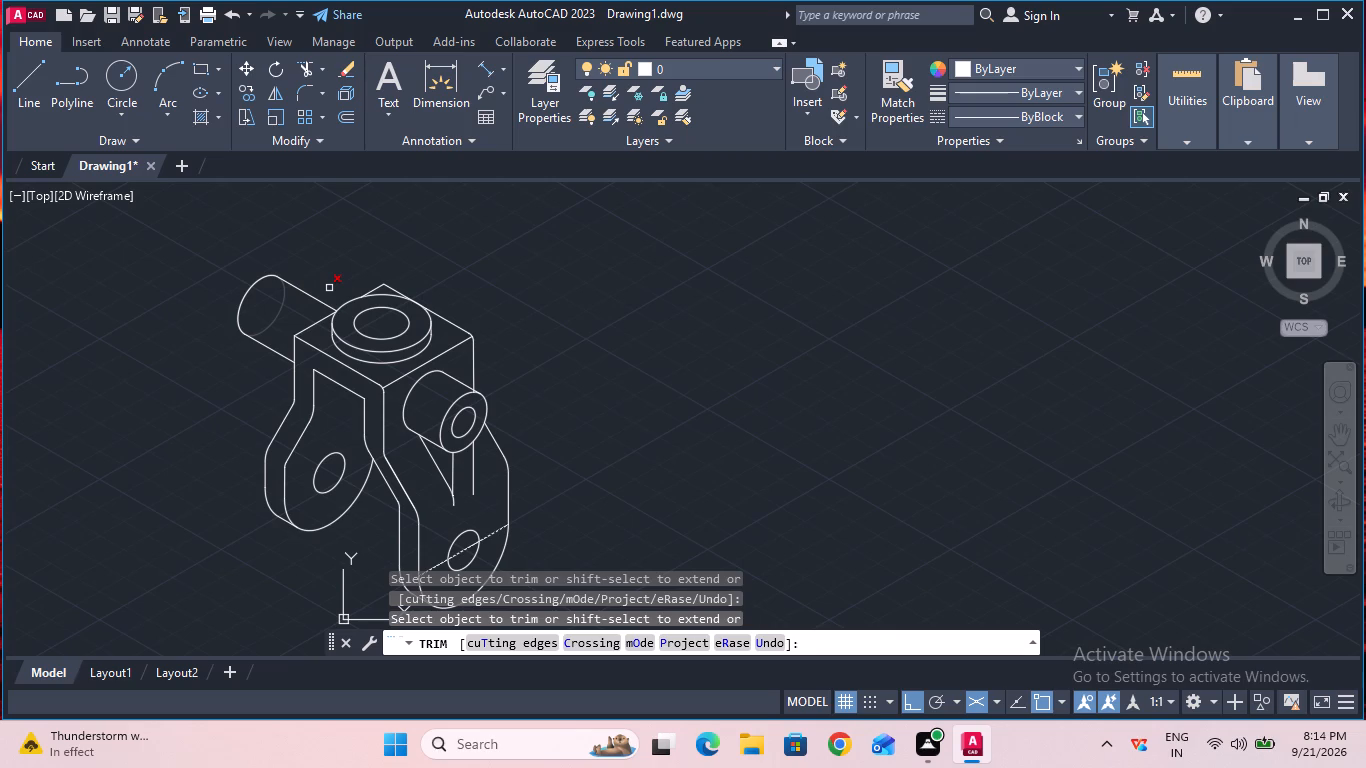
click(277, 319)
key(Escape)
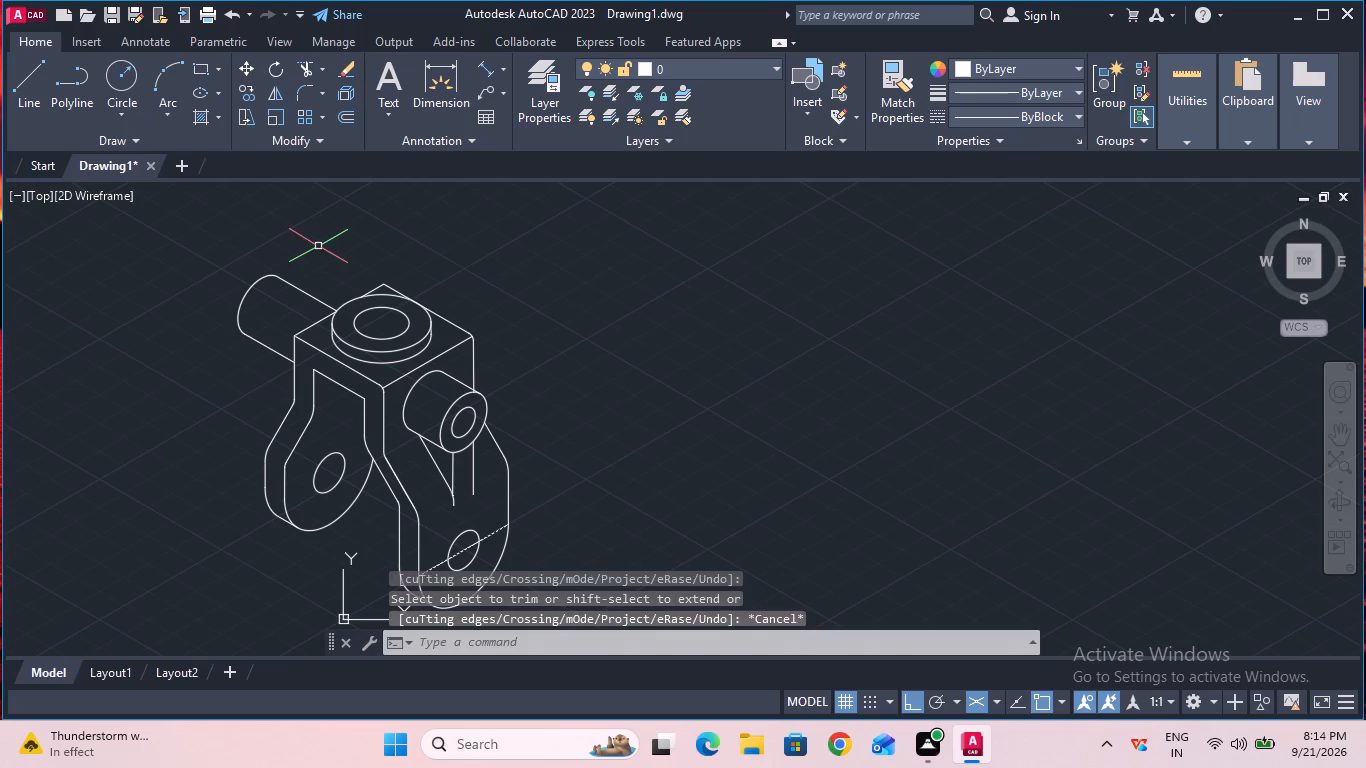
Check the aligned length of the rear boss's upper side line from the rear arc to the block edge.
click(477, 68)
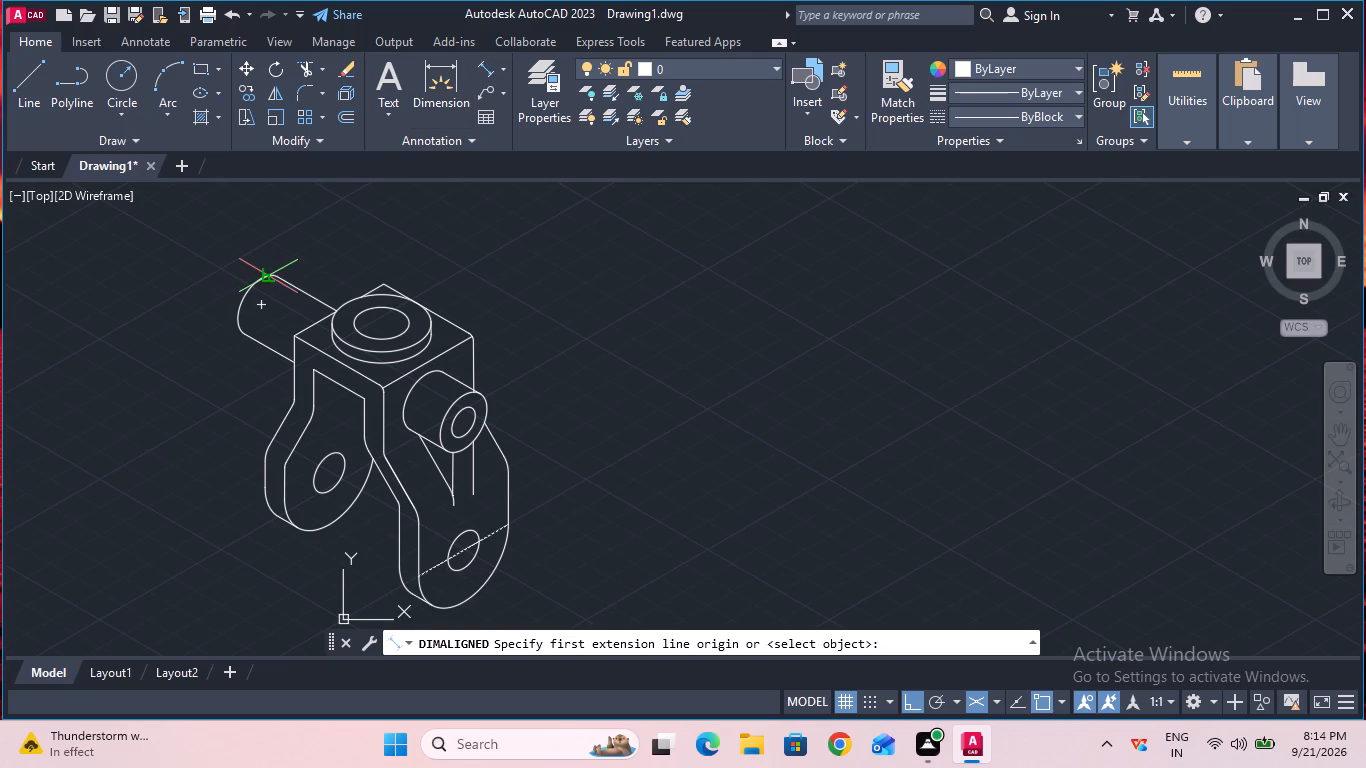
click(275, 276)
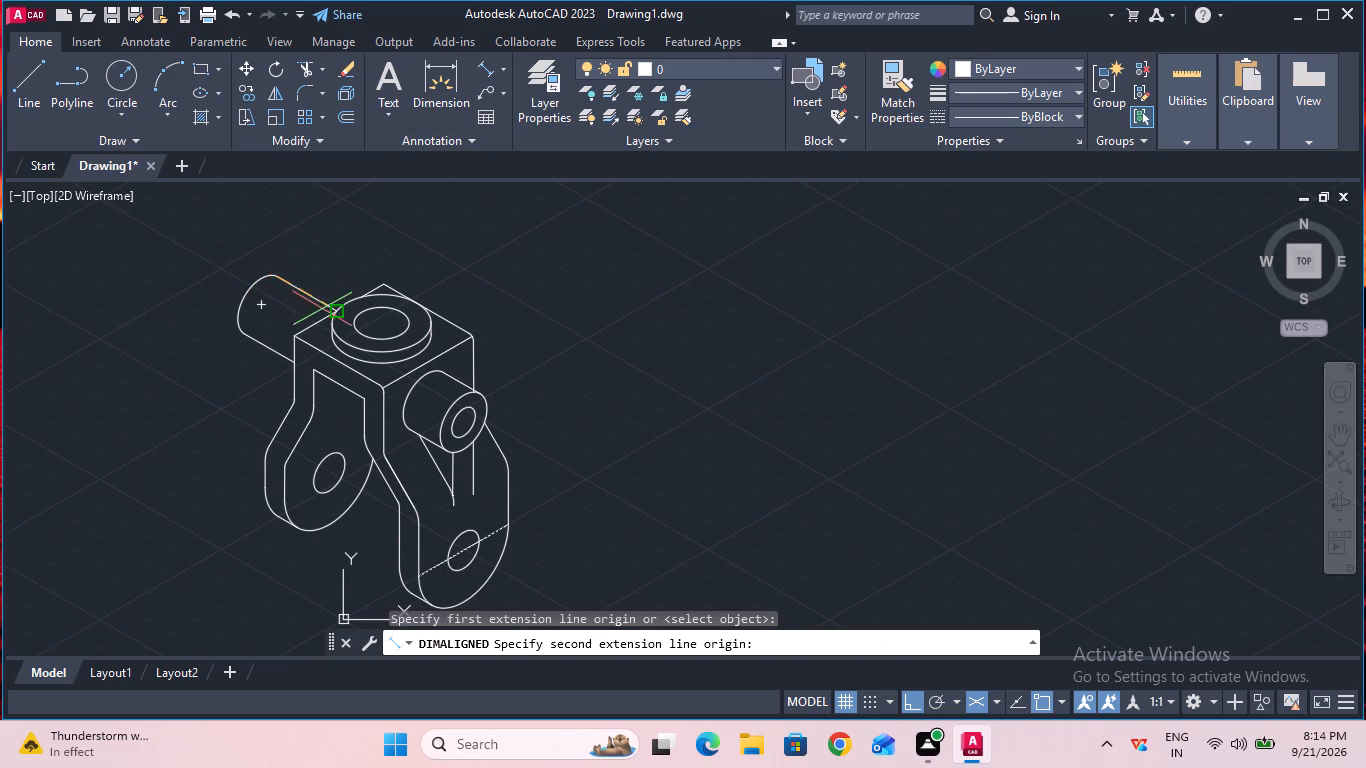
click(331, 314)
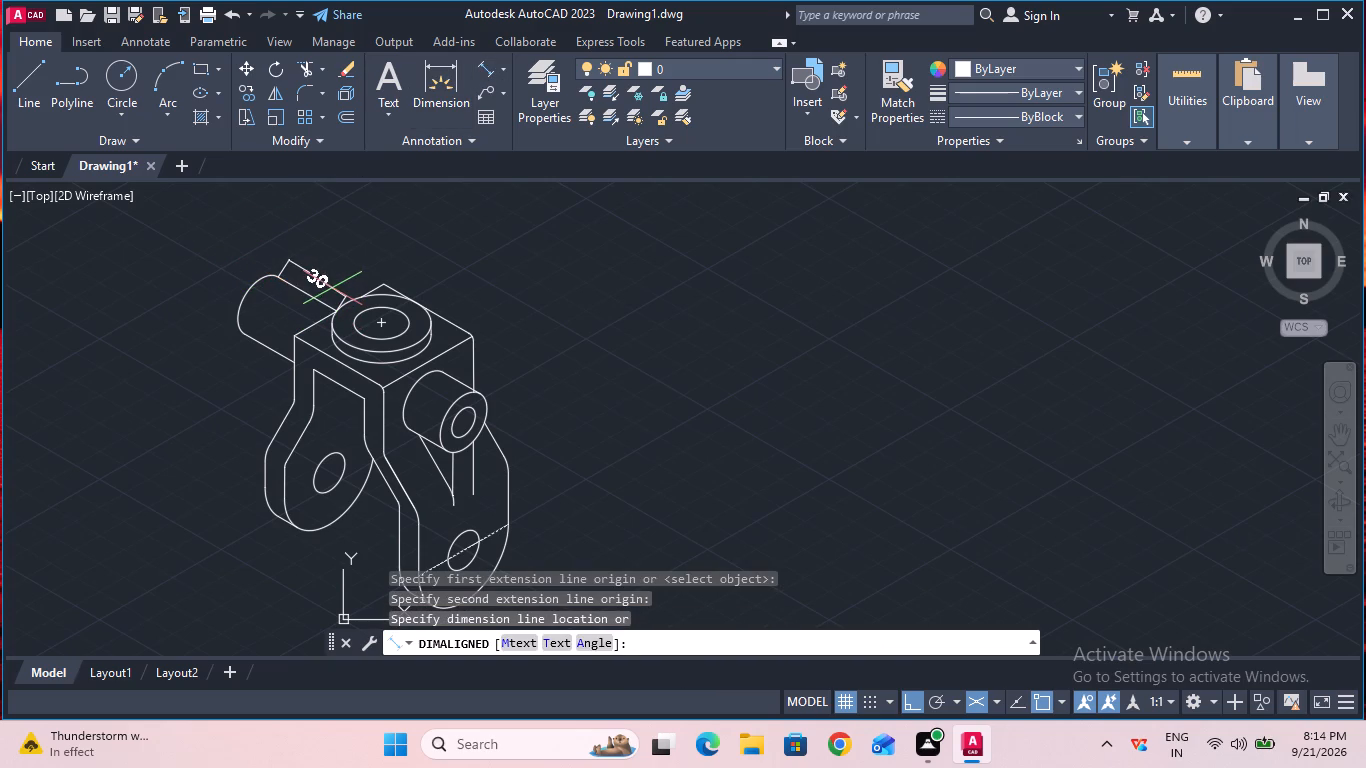
key(Escape)
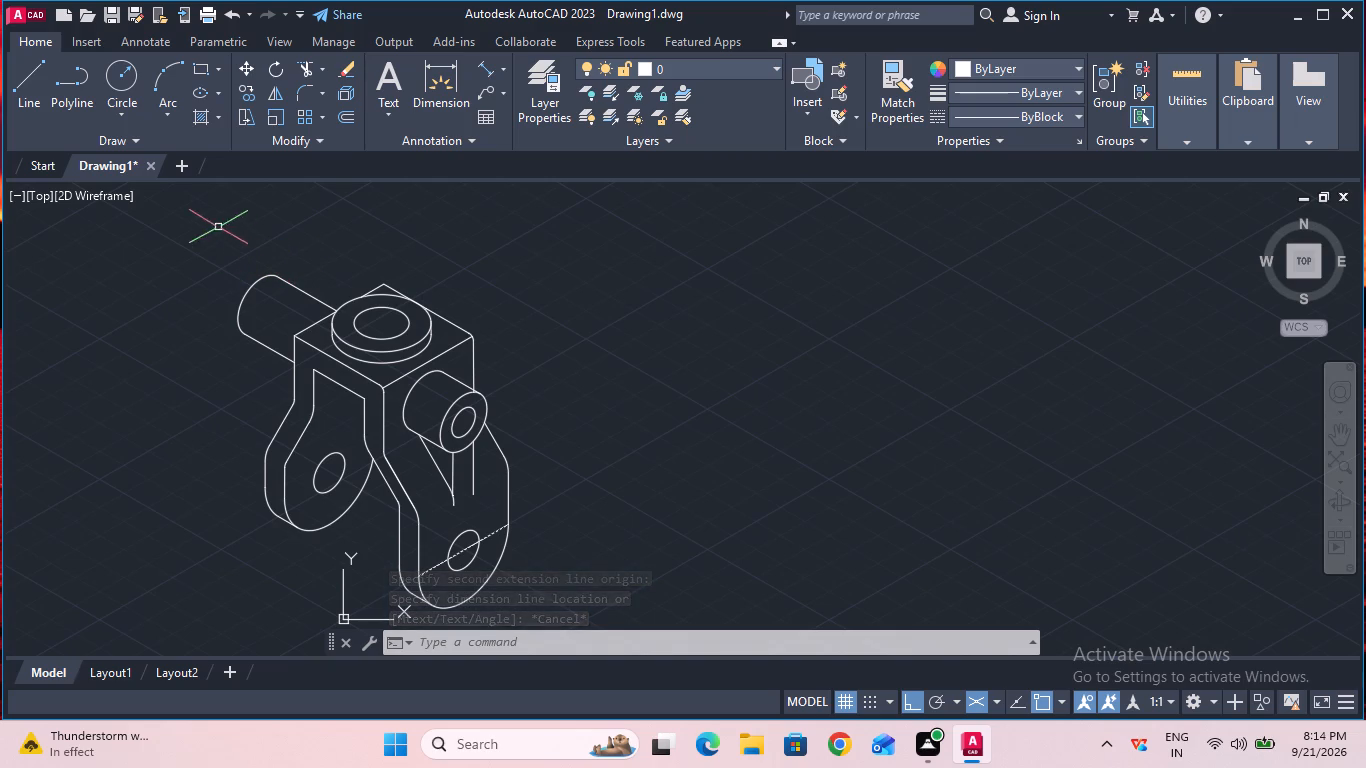
Copy the rear boss's end arc 11 mm along the boss axis toward the block.
click(251, 93)
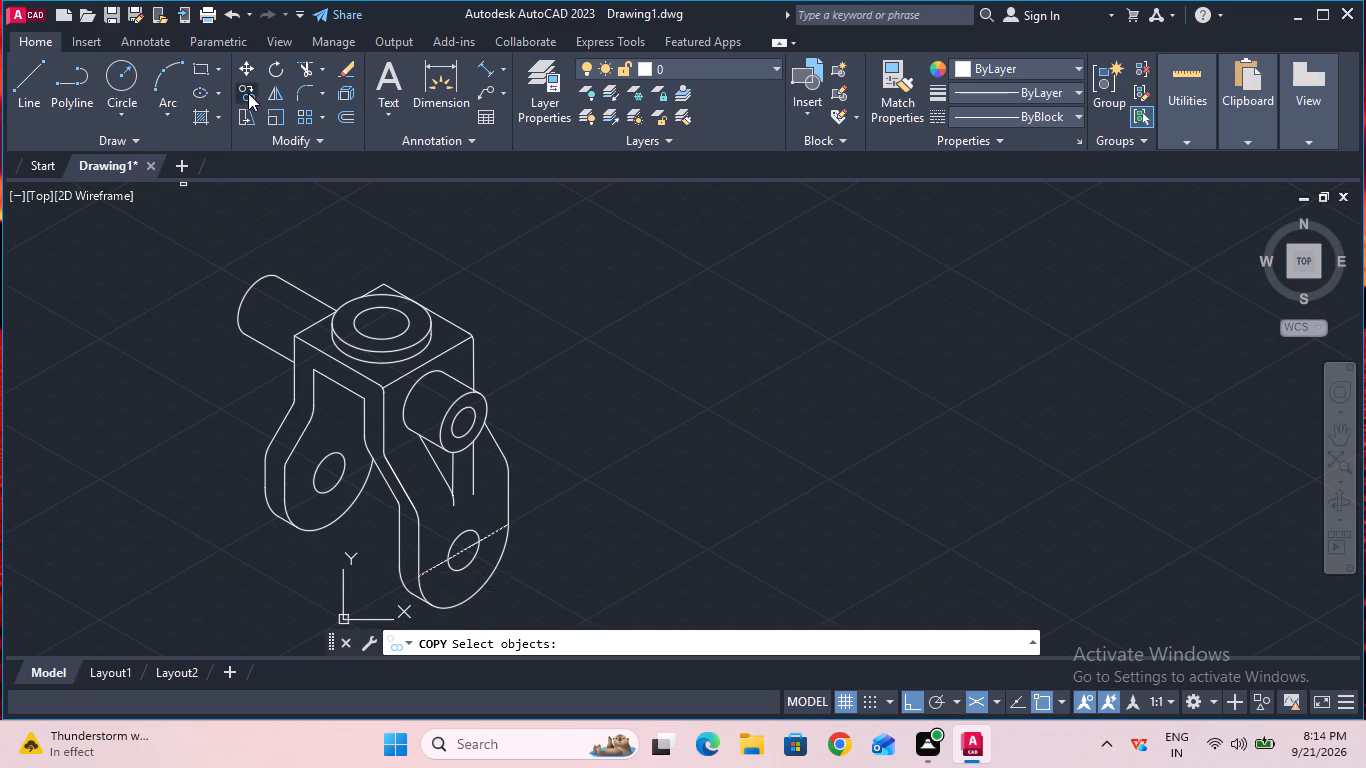
click(249, 287)
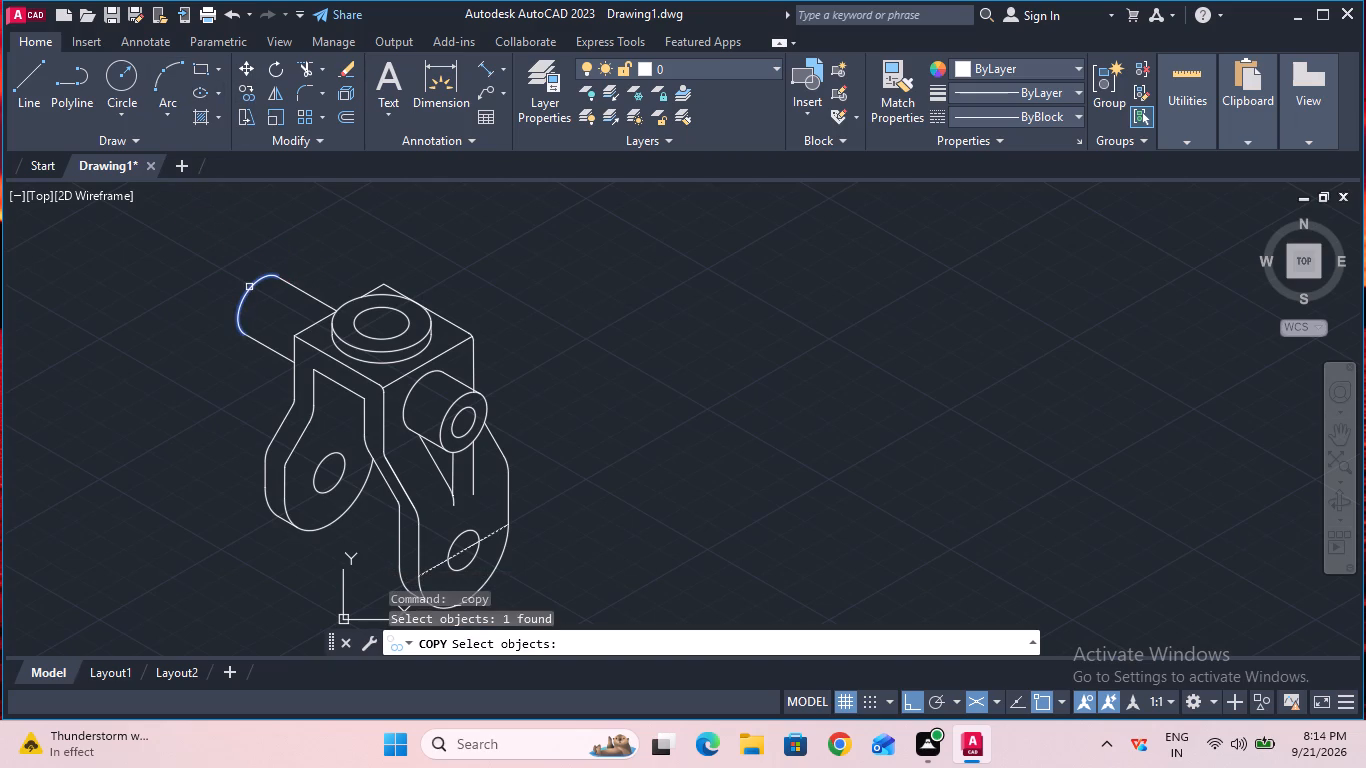
key(Return)
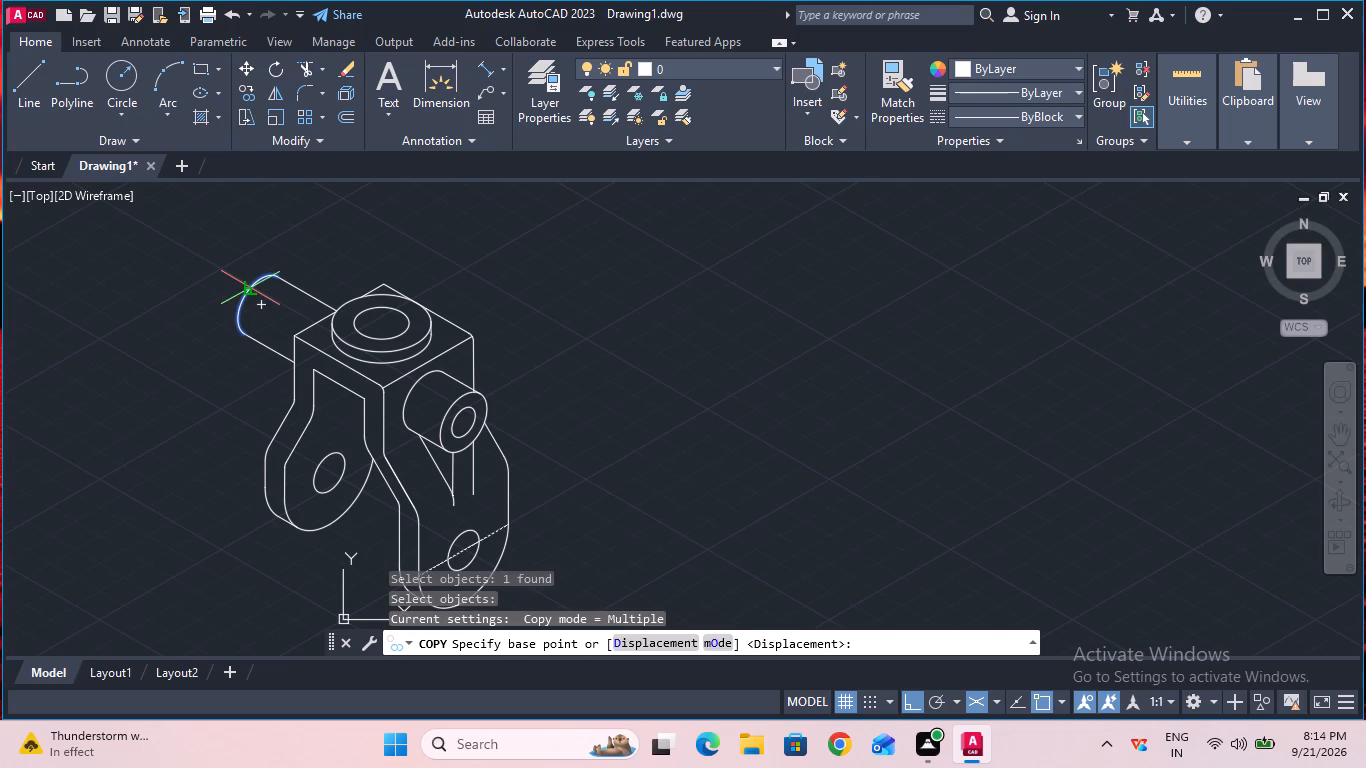
click(246, 298)
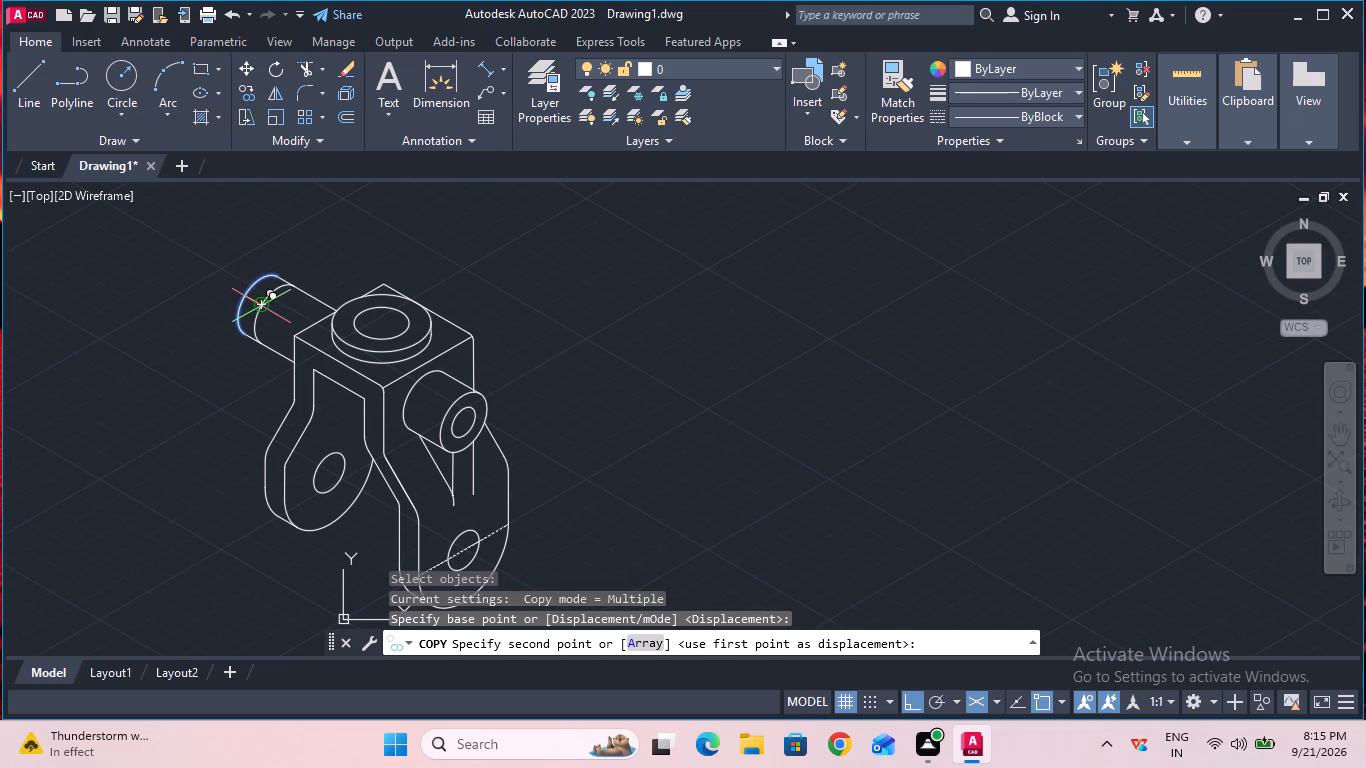
text(11)
key(Return)
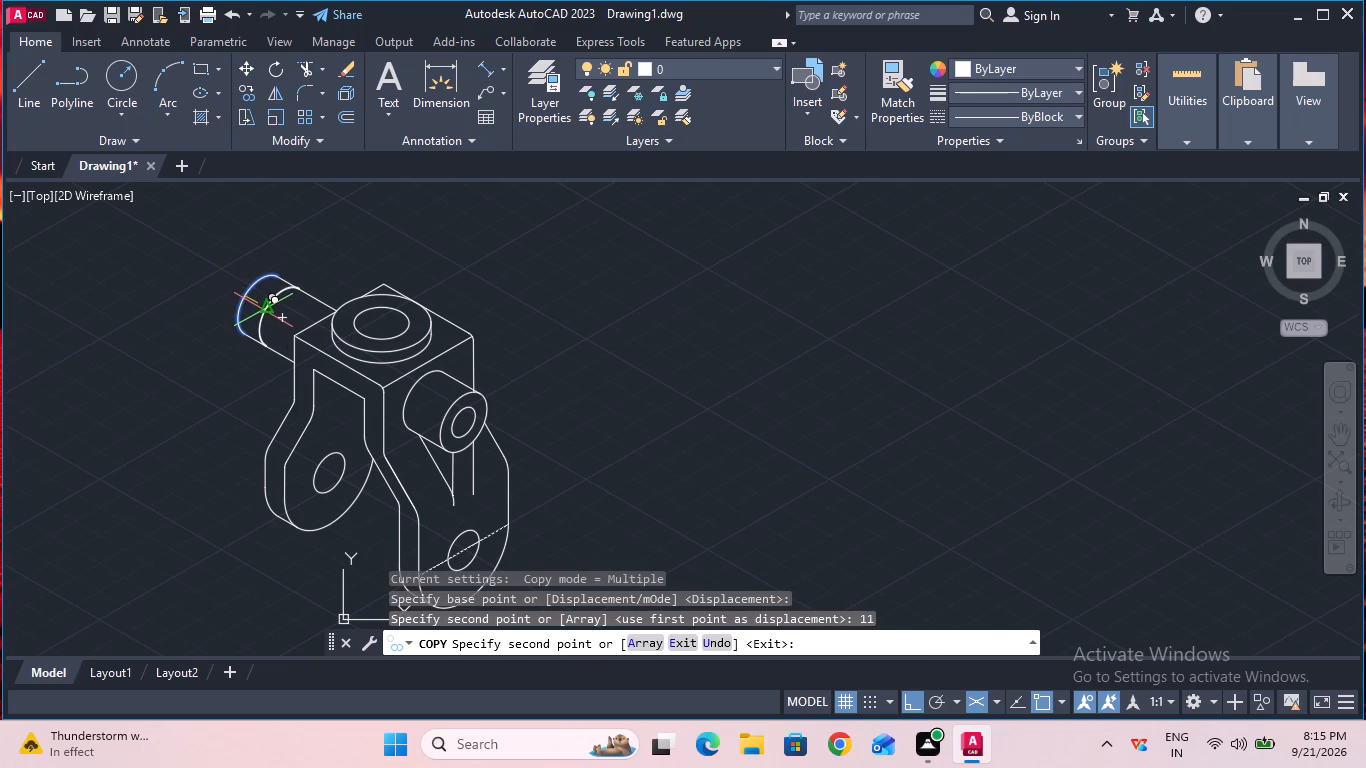
key(Escape)
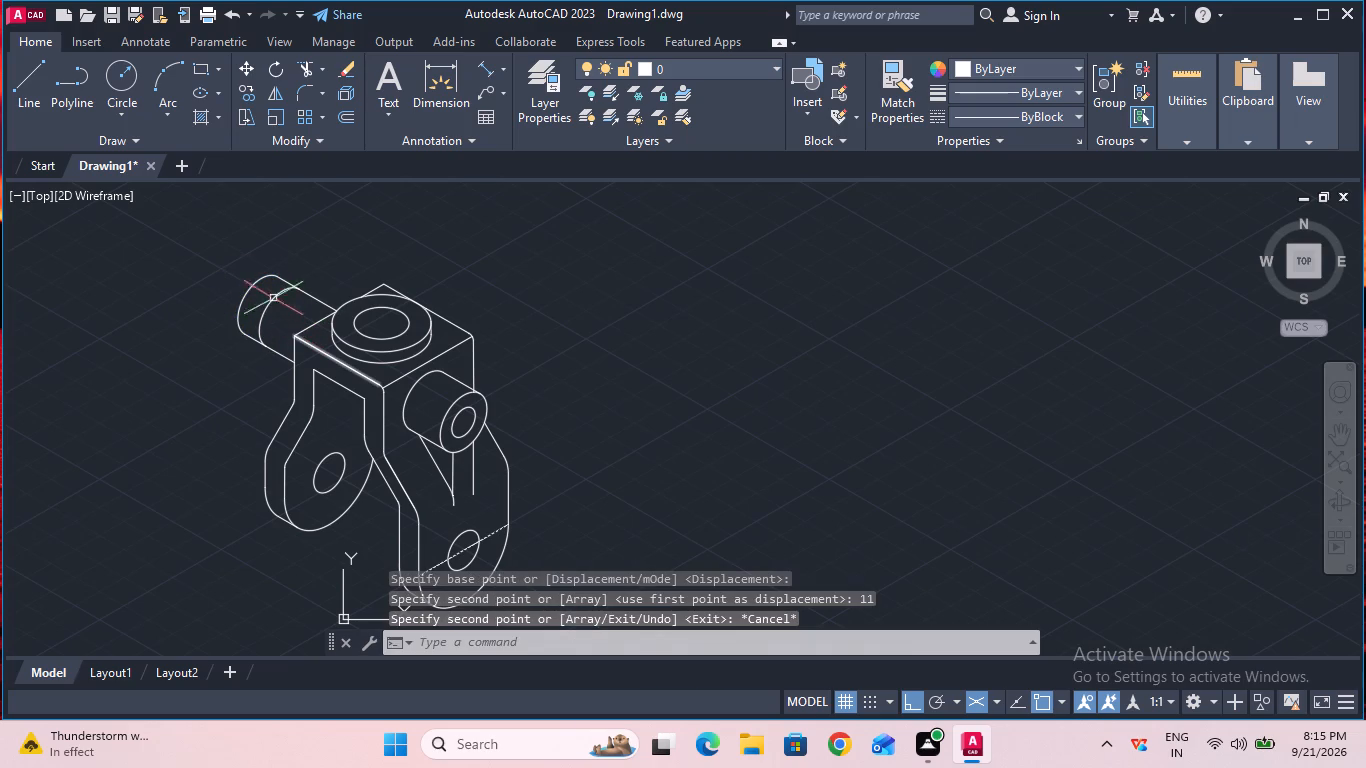
Trim away the original rear end arc and both side line ends projecting beyond the copied arc.
click(301, 70)
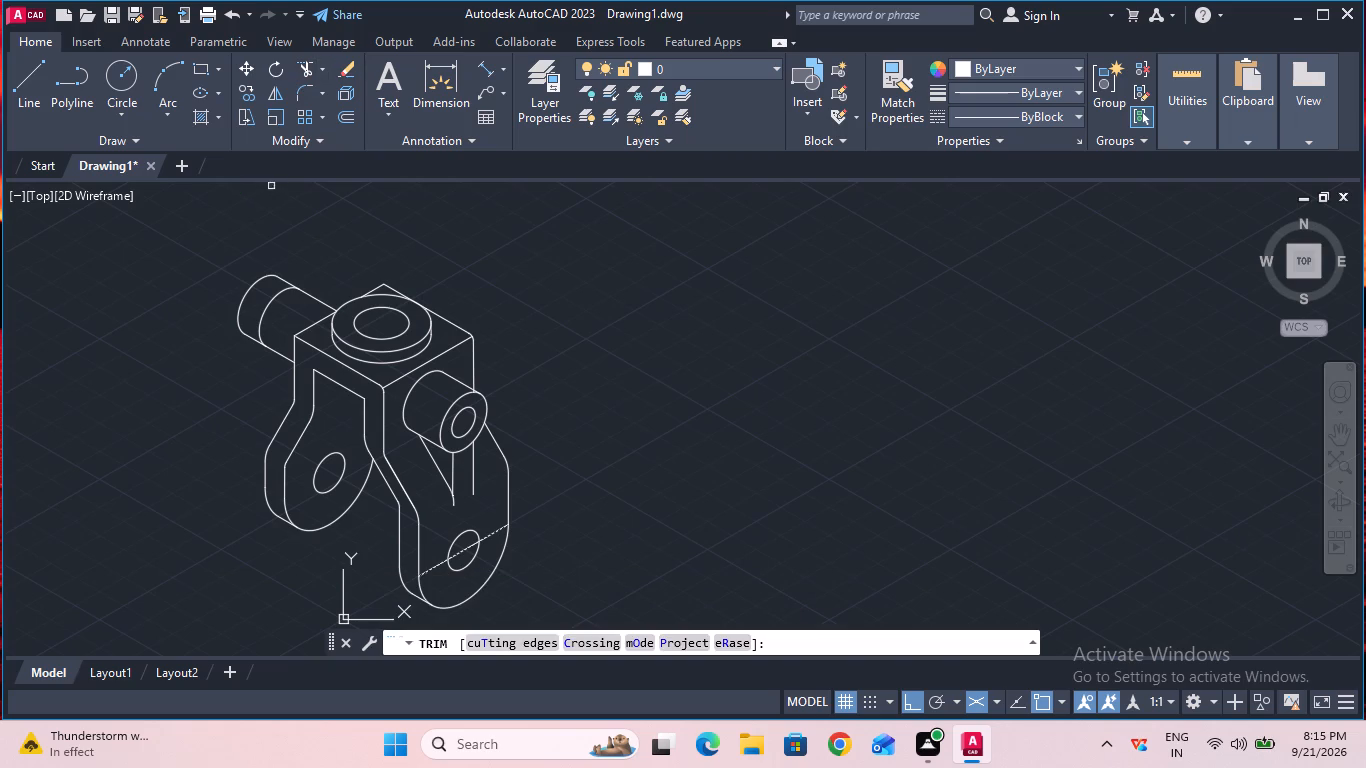
click(251, 289)
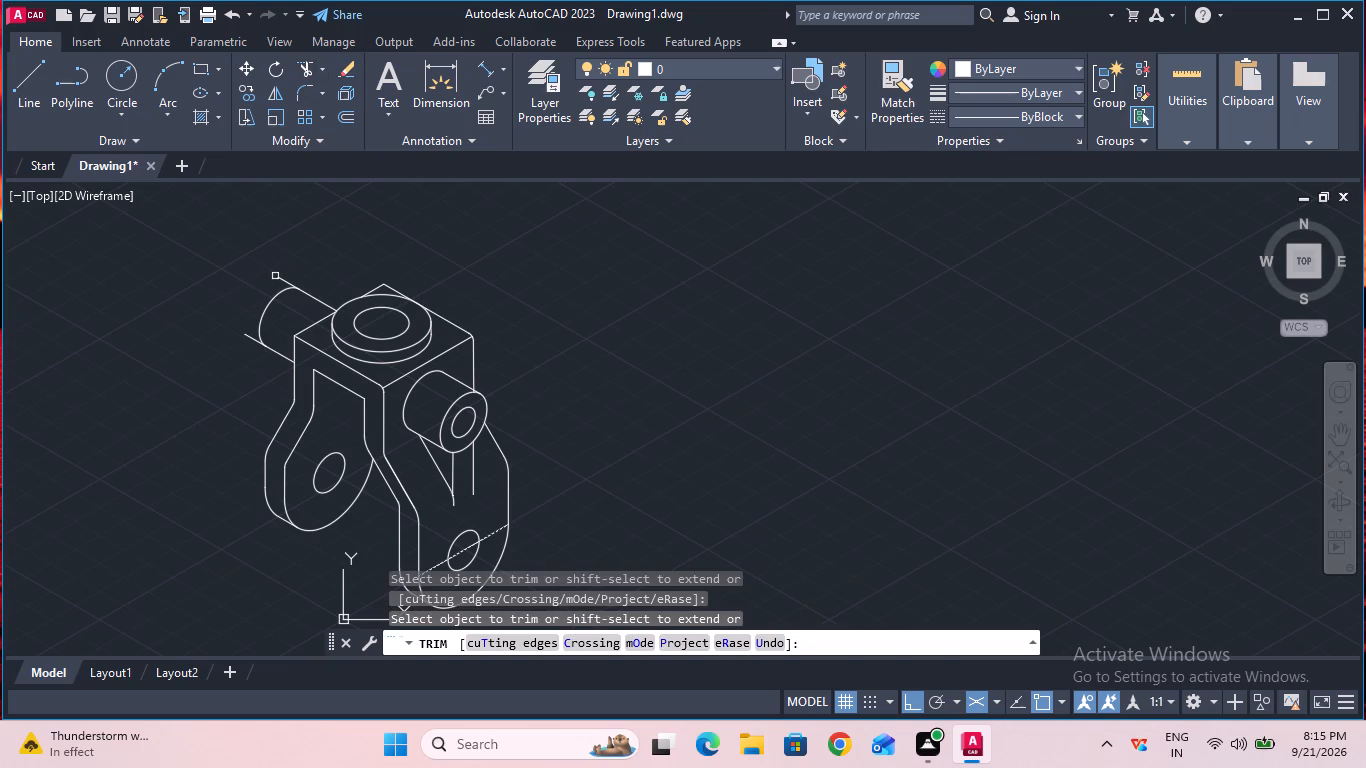
click(280, 276)
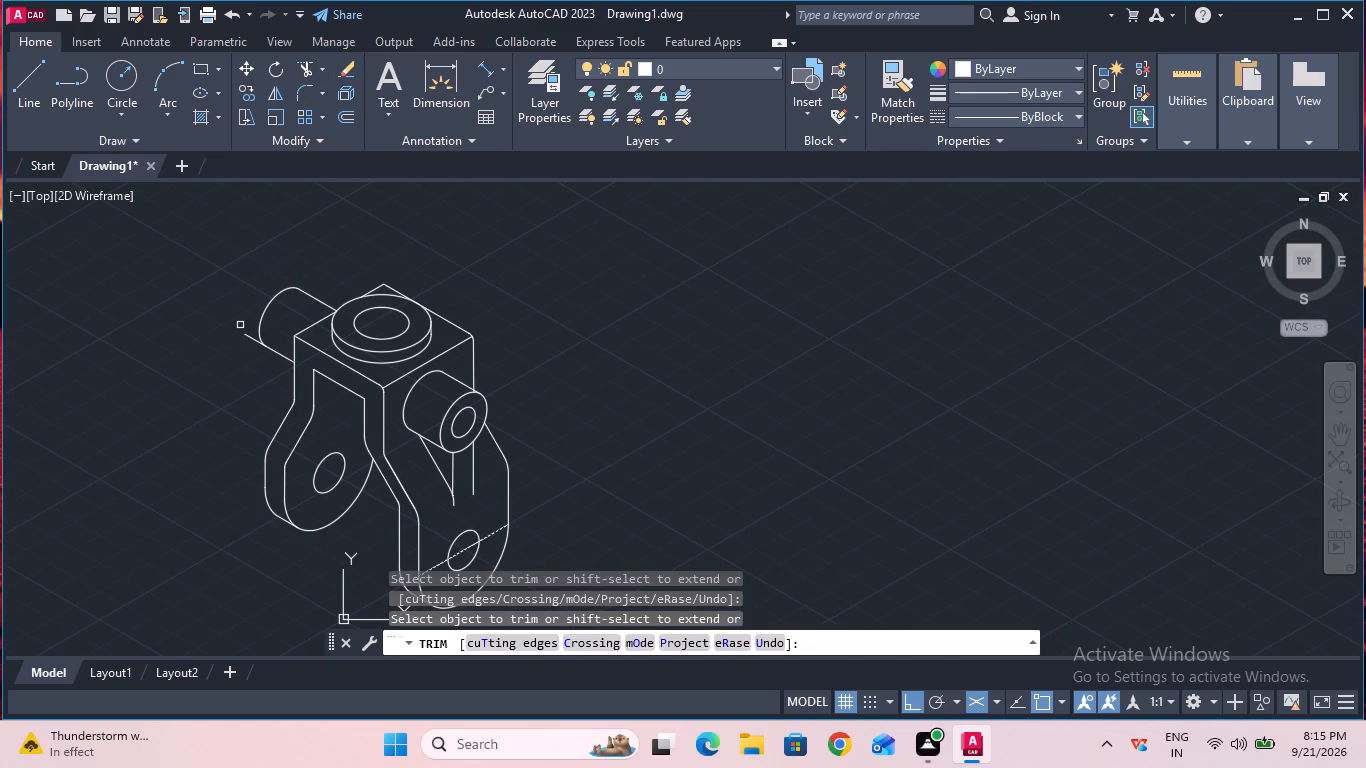
click(247, 335)
ctrl+scroll(252, 326, up, 1)
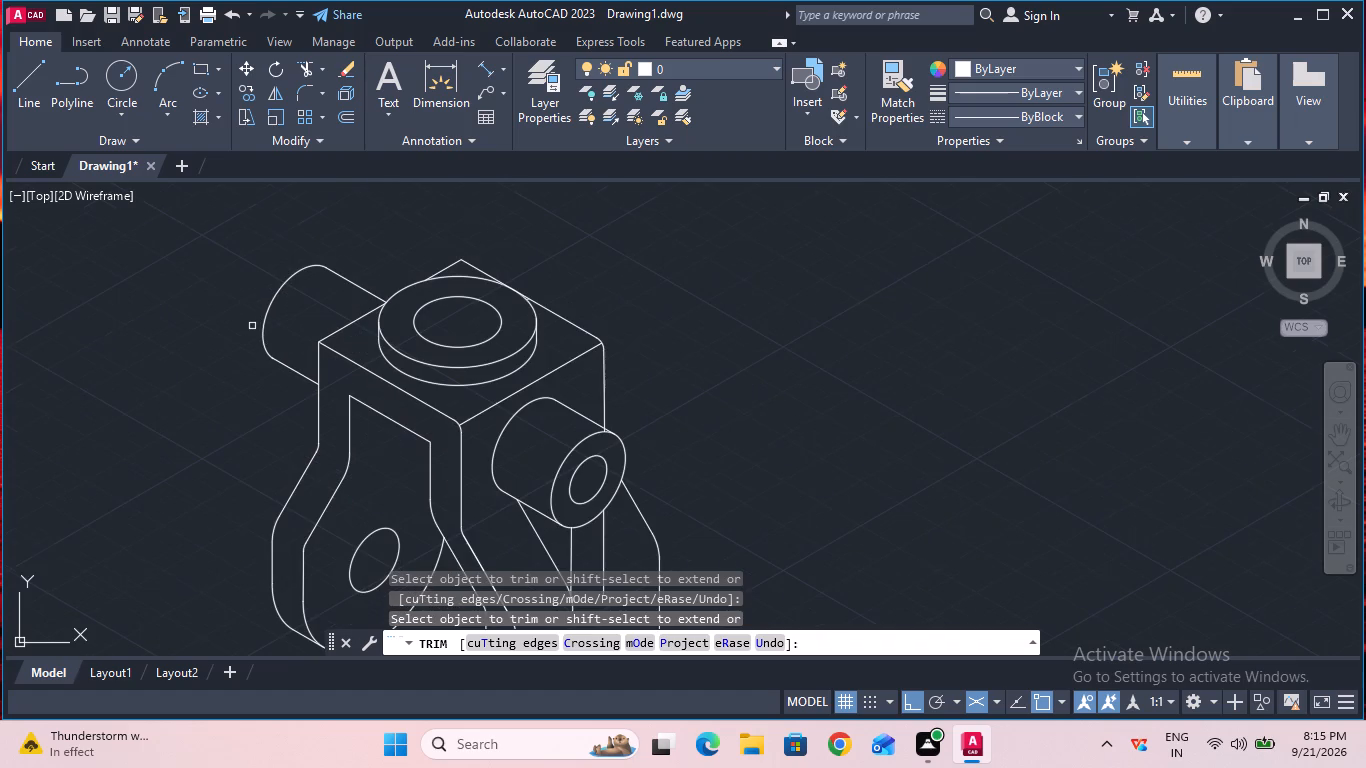
ctrl+scroll(252, 326, down, 1)
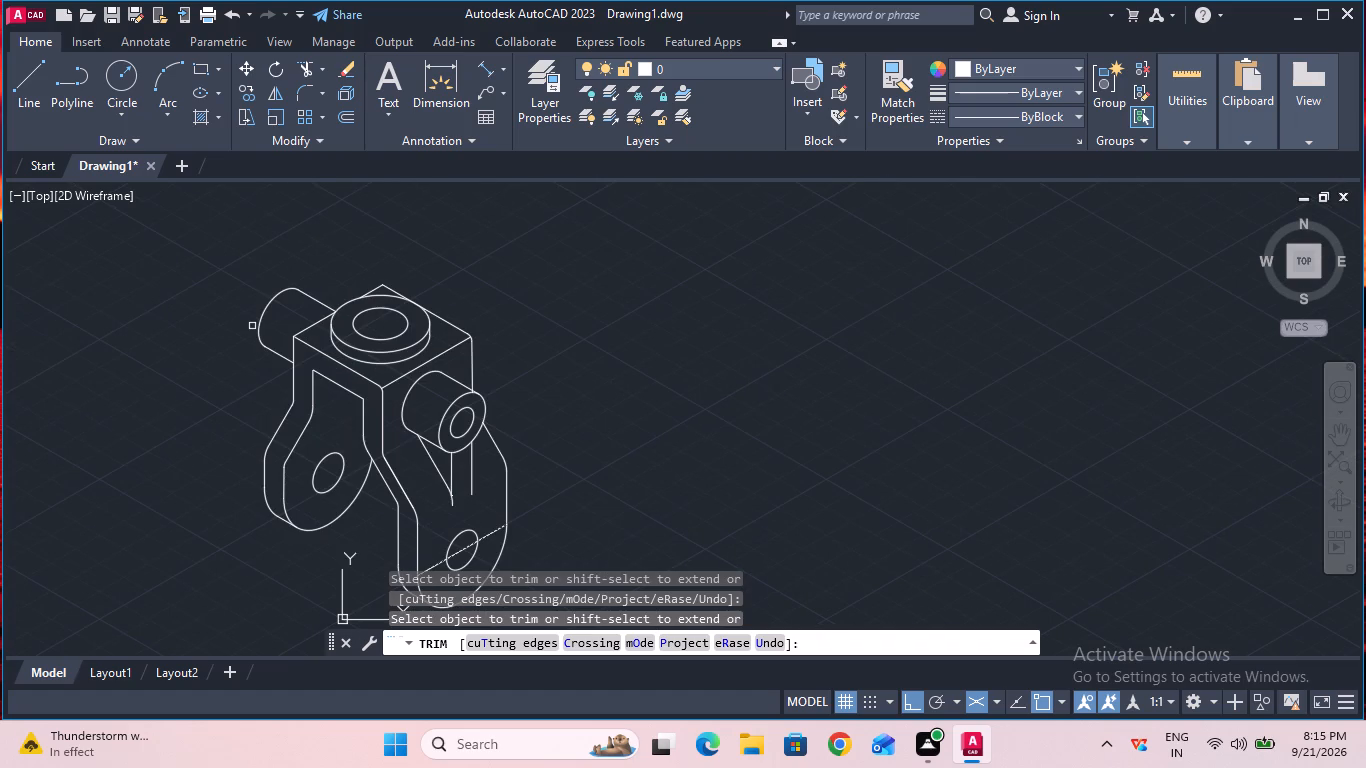
key(Escape)
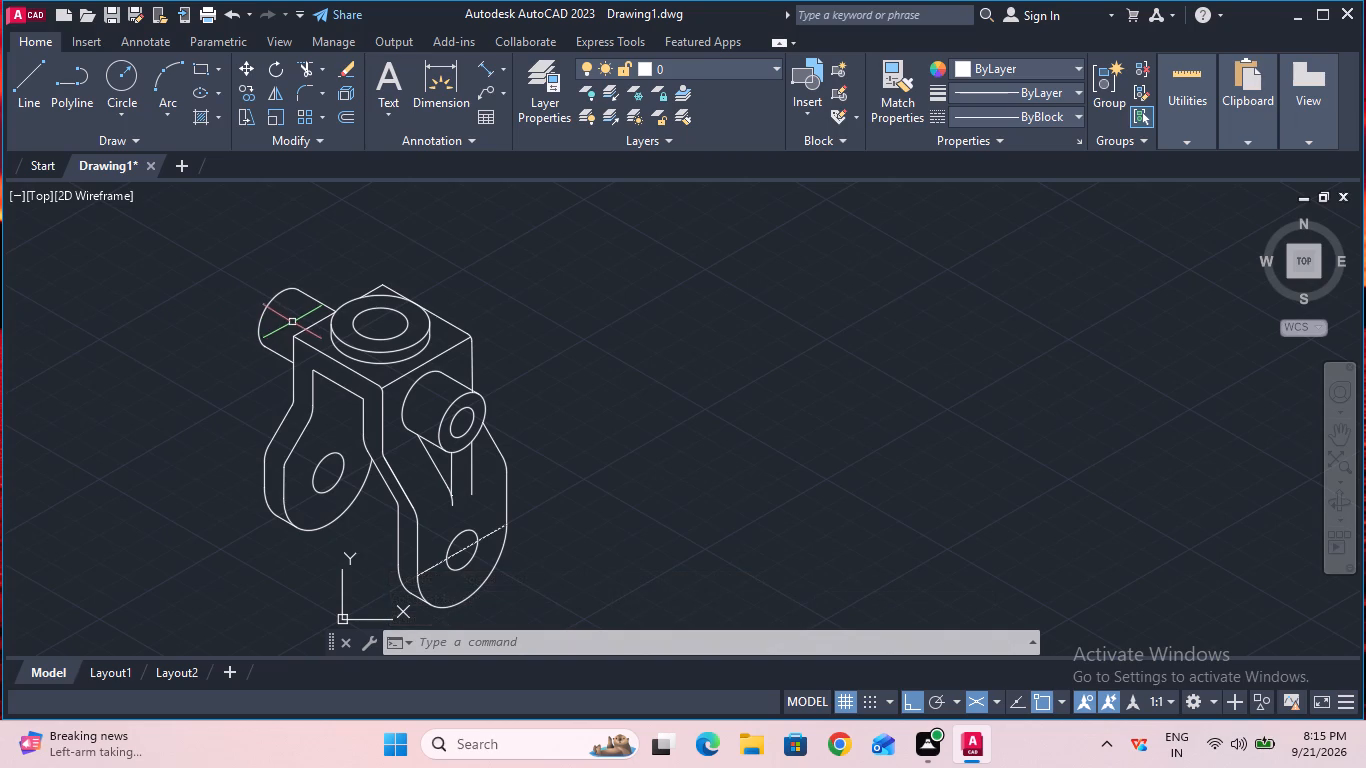
Draw a line of length 5 mm starting from the midpoint of the rear boss's lower side line.
double_click(30, 98)
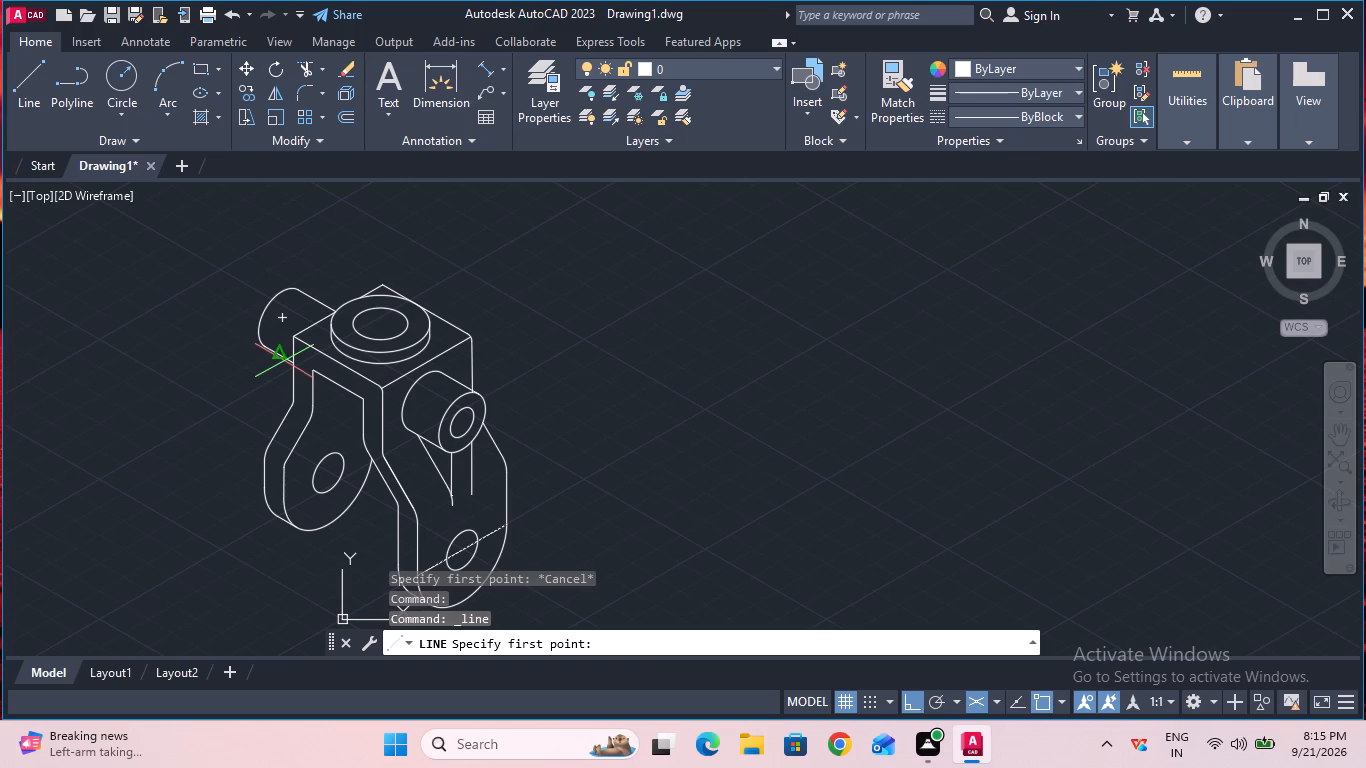
ctrl+scroll(282, 362, up, 1)
click(277, 354)
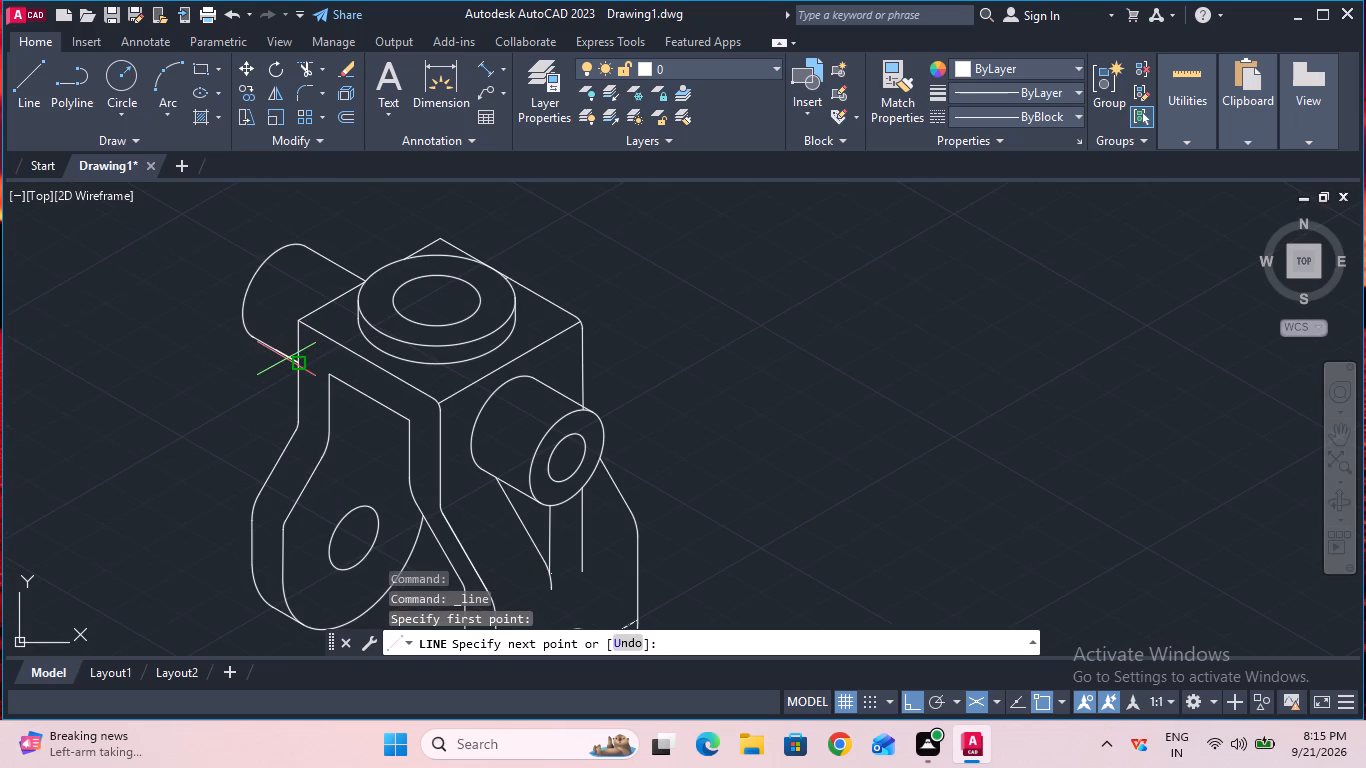
key(5)
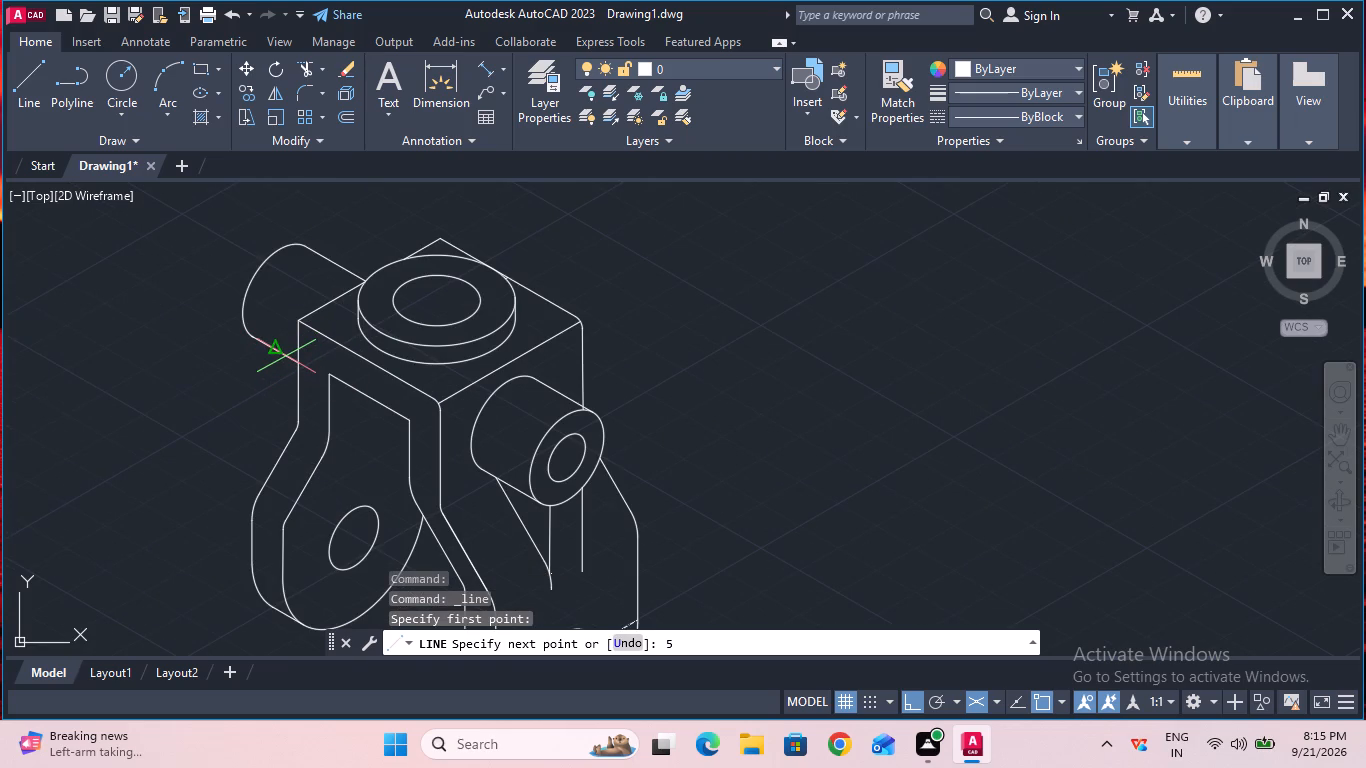
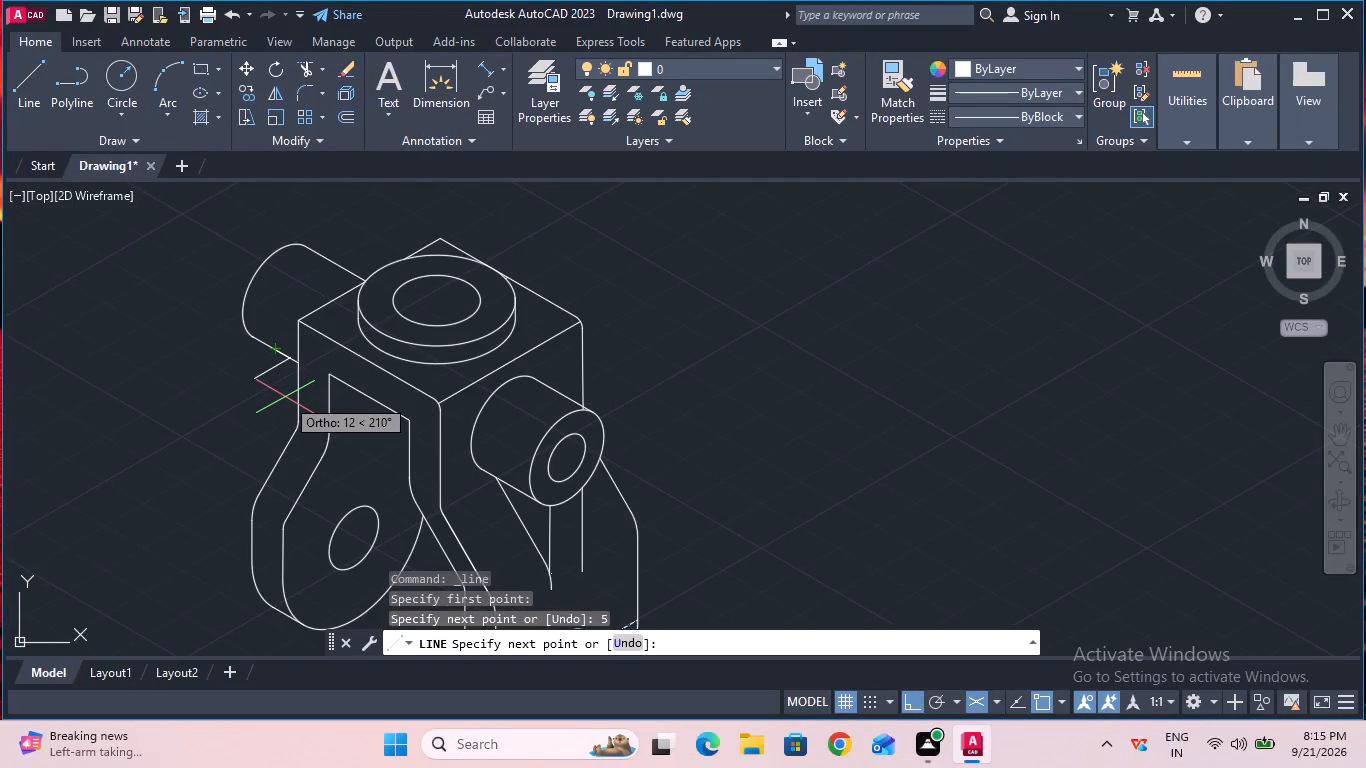
Finish the line below the rear cylinder with a 10-unit vertical segment drawn downward in the right isoplane.
key(F5)
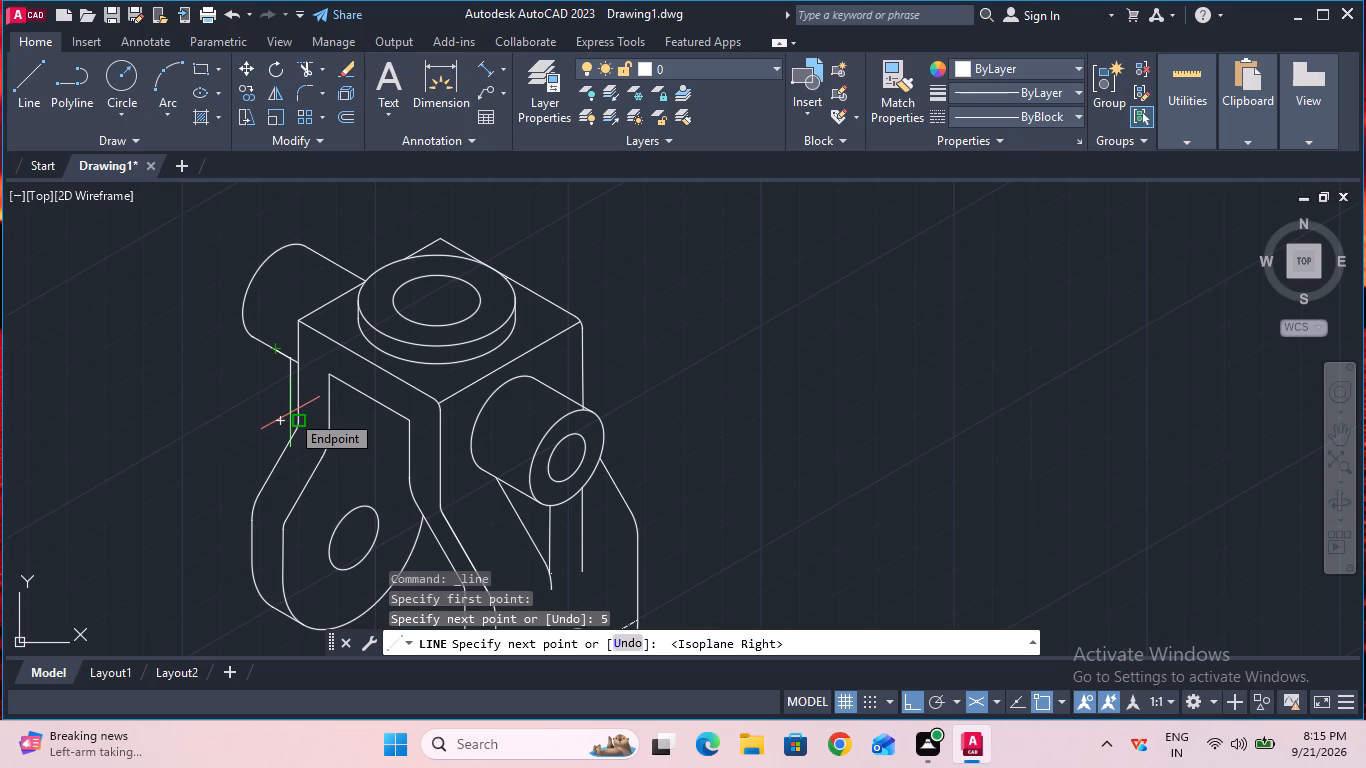
text(10)
key(Return)
key(Escape)
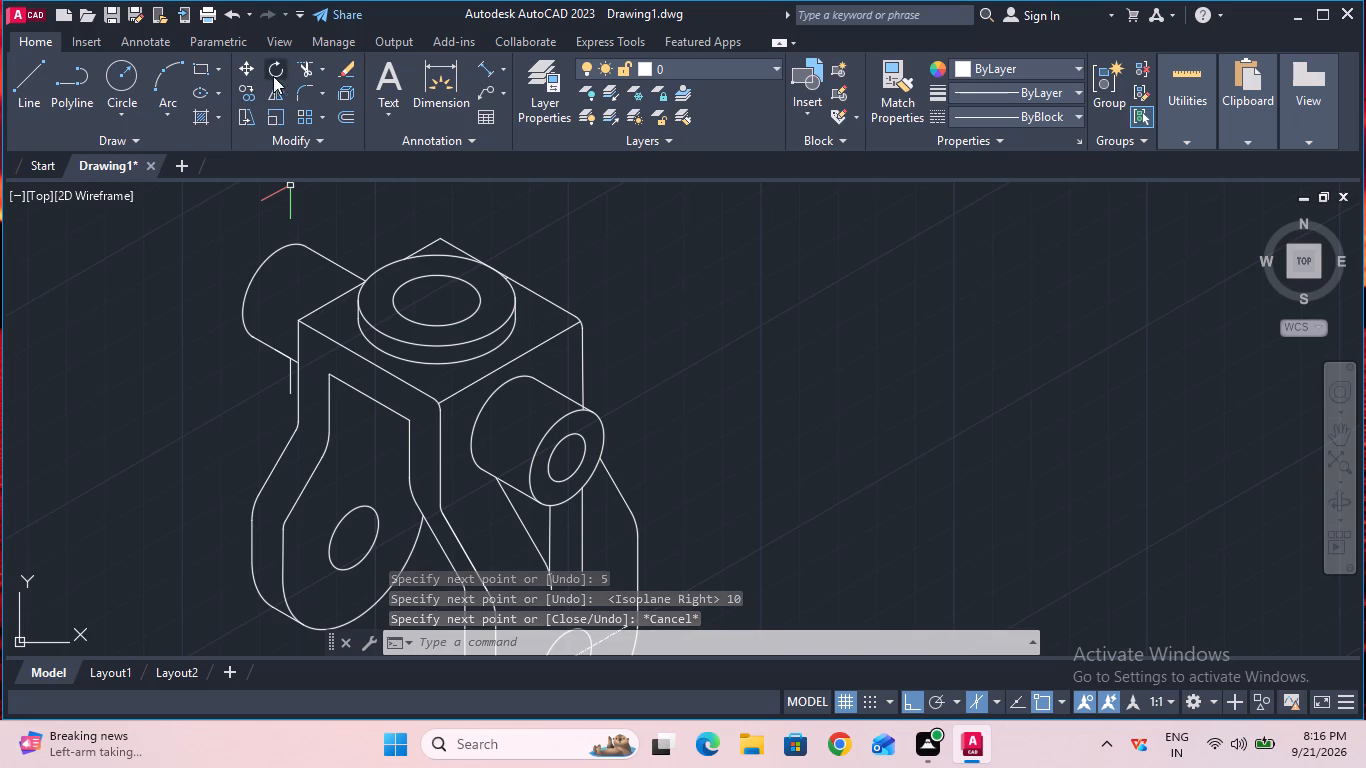
Extend the new vertical line below the rear cylinder down to the slanted edge of the left arm.
click(318, 66)
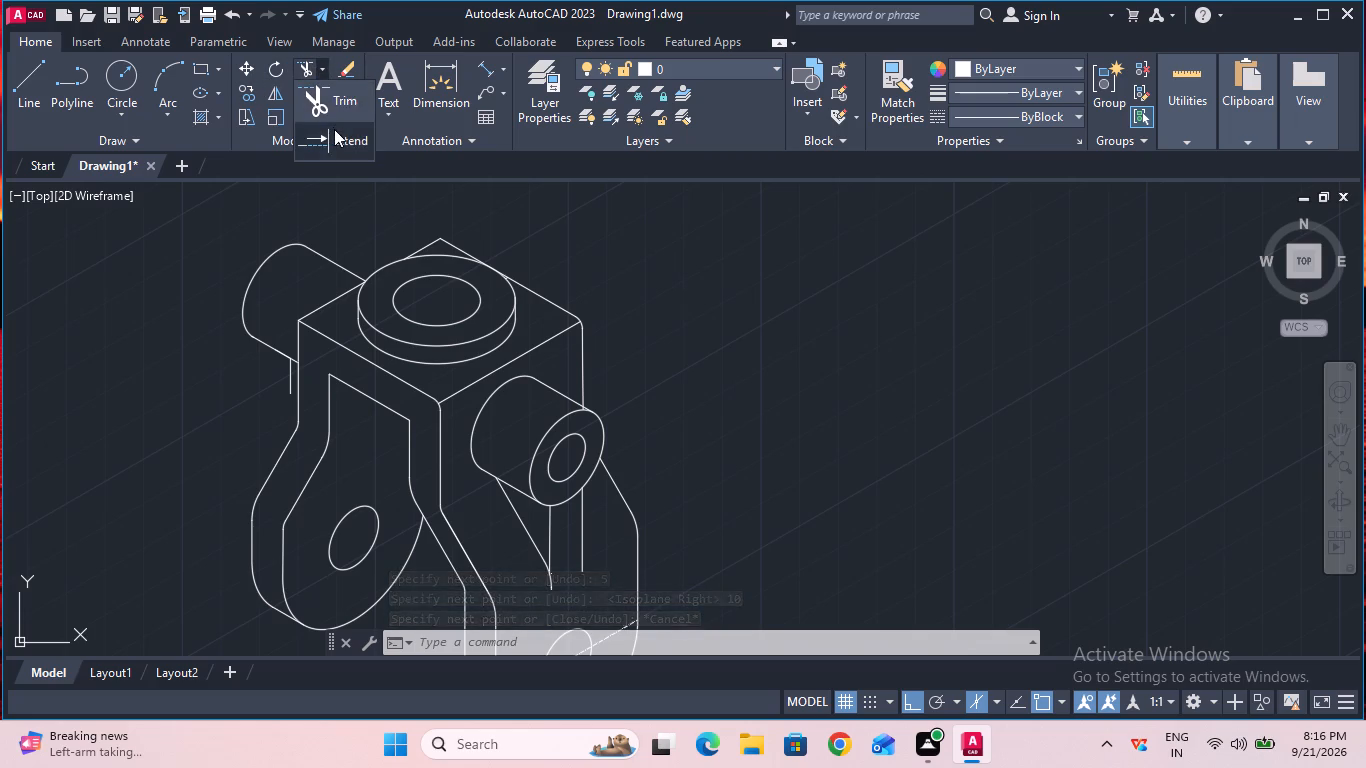
click(334, 129)
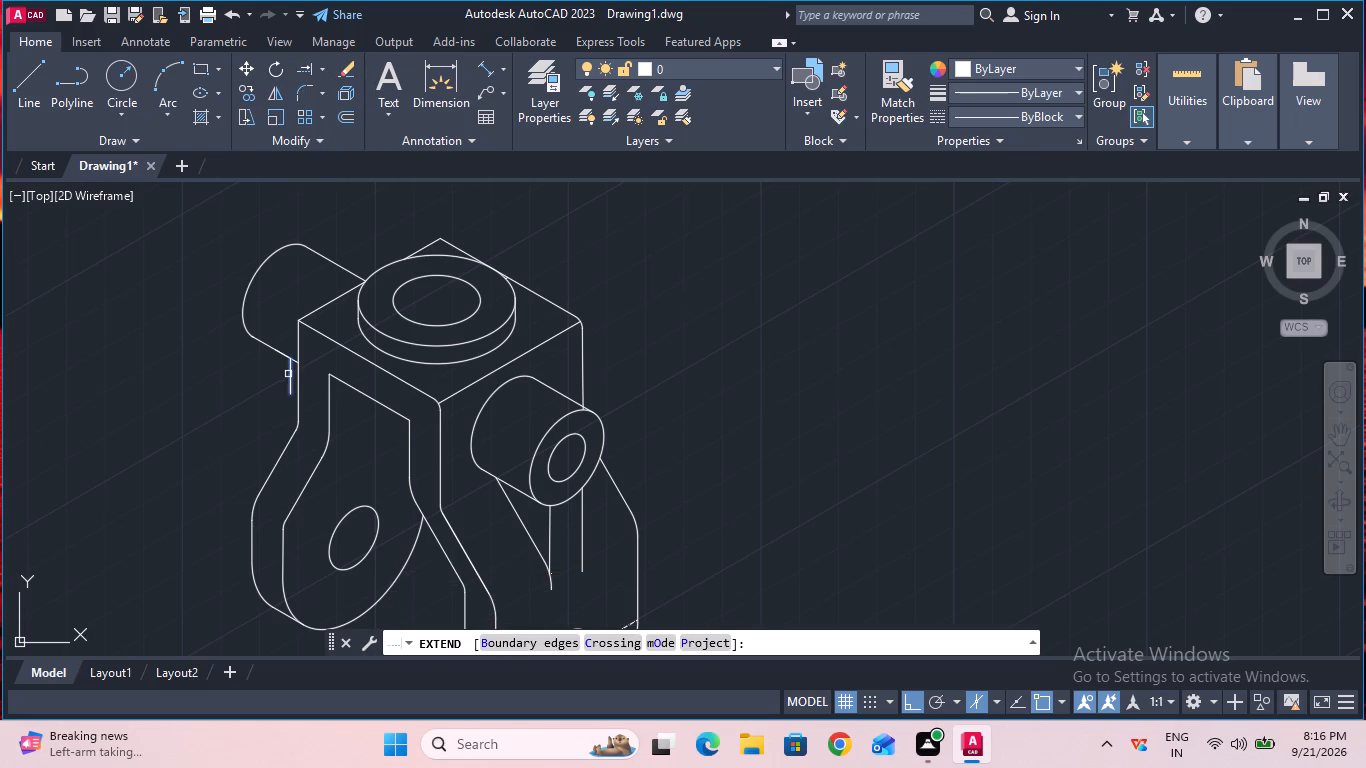
click(288, 374)
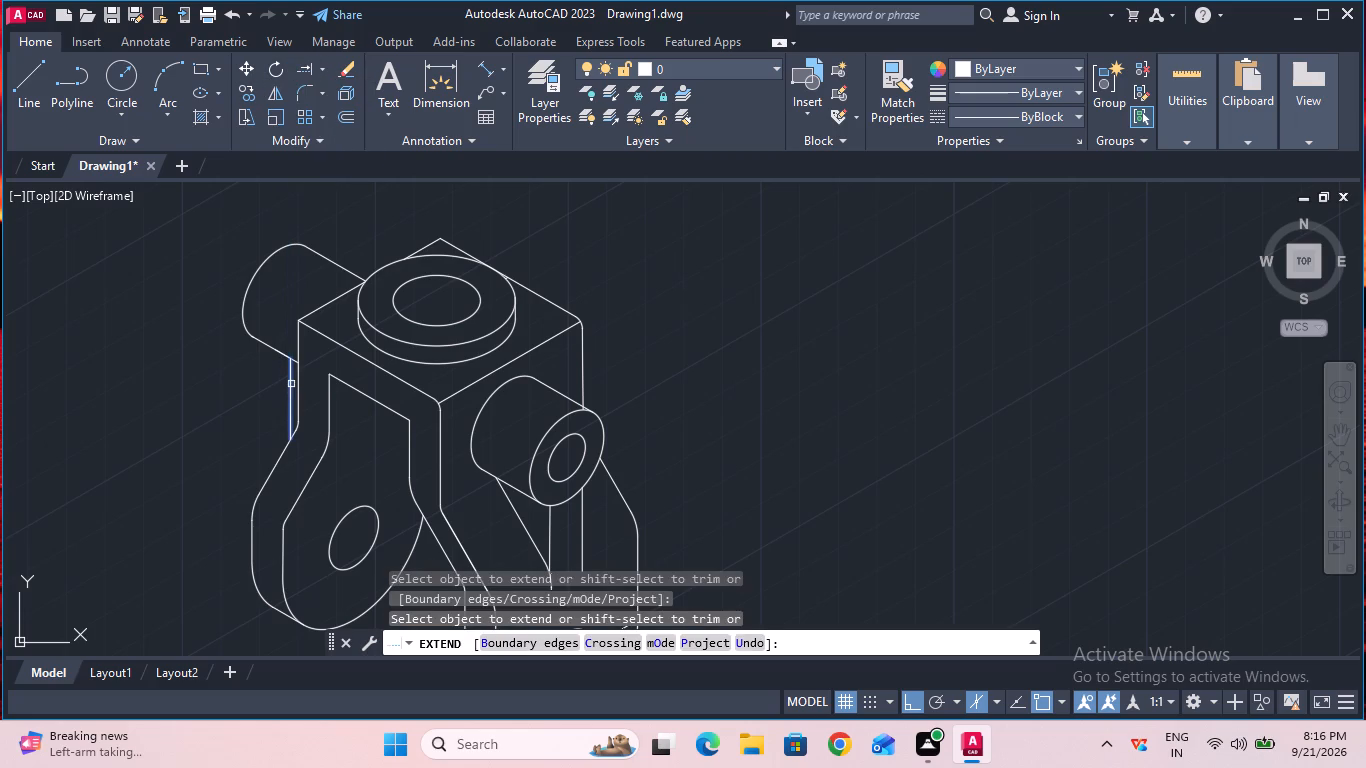
click(291, 384)
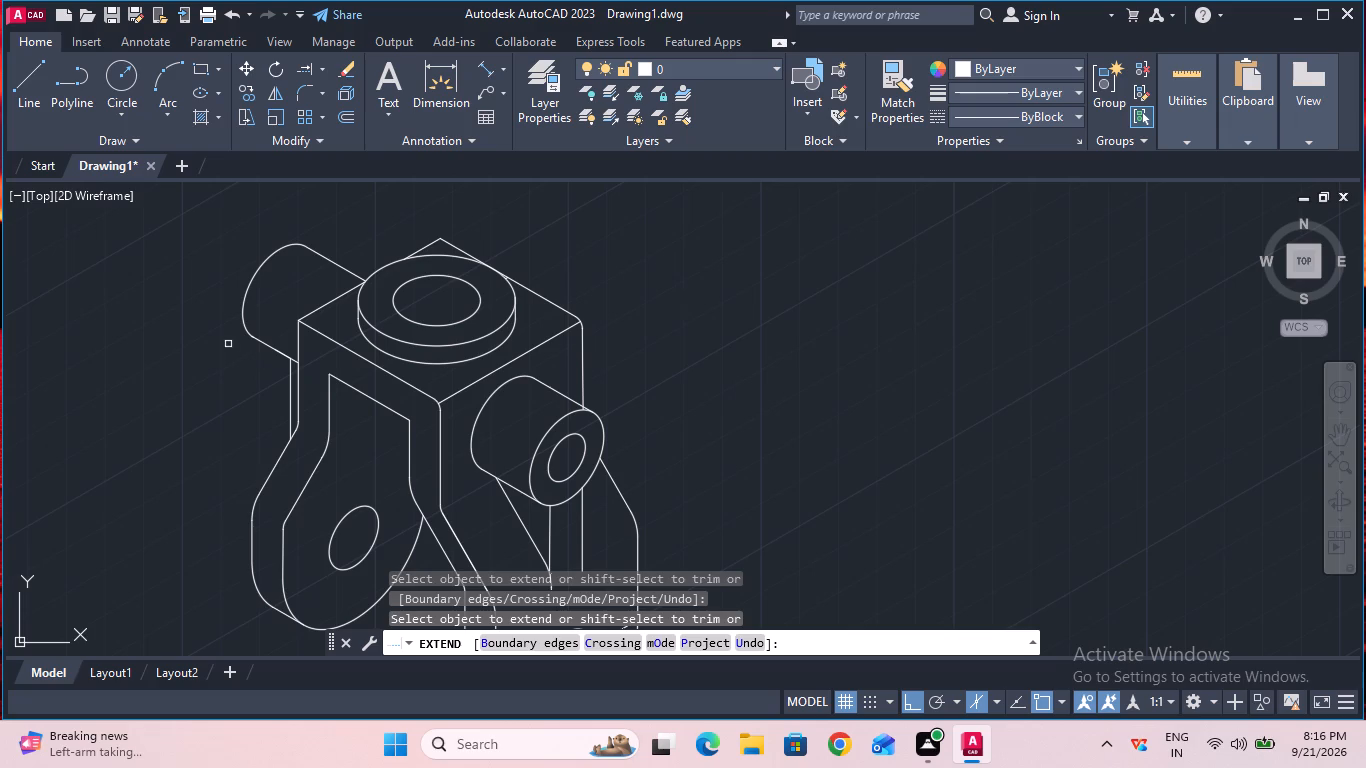
ctrl+scroll(228, 344, down, 2)
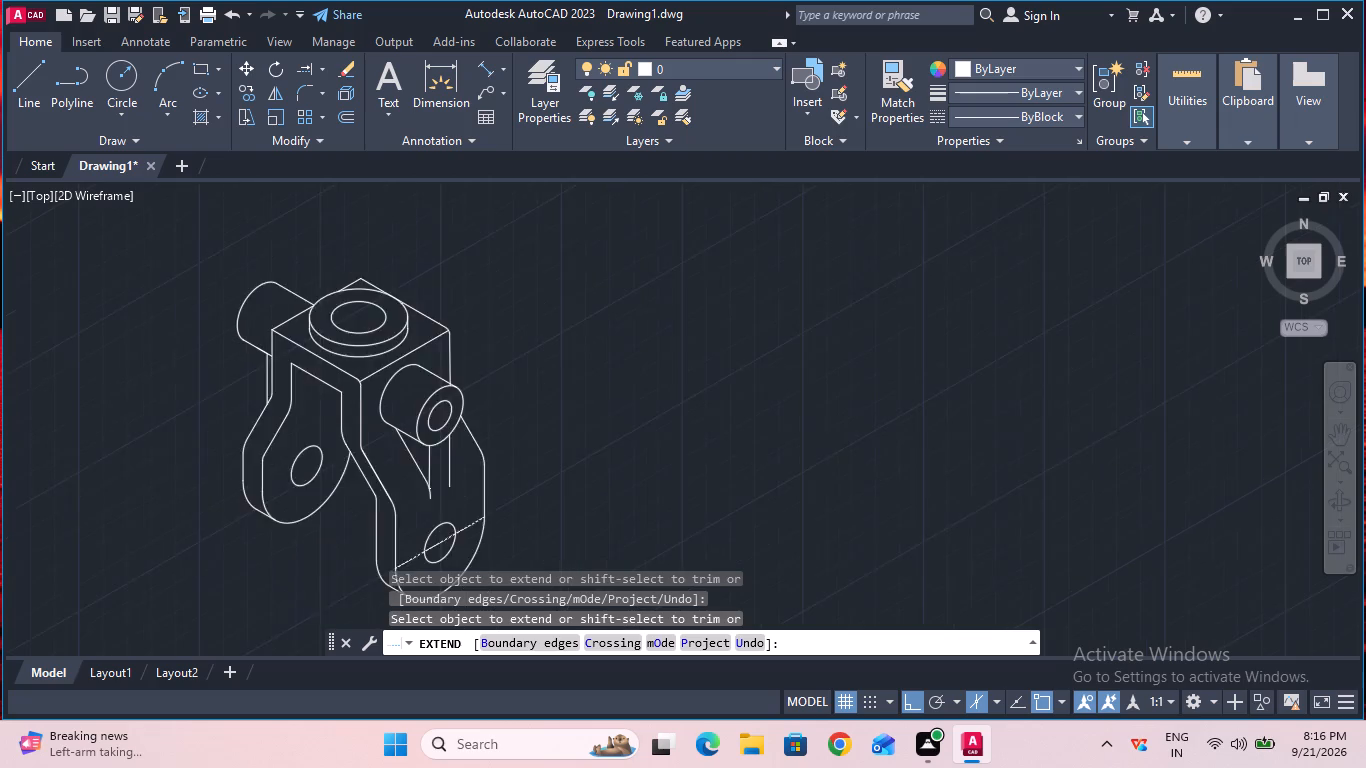
key(Escape)
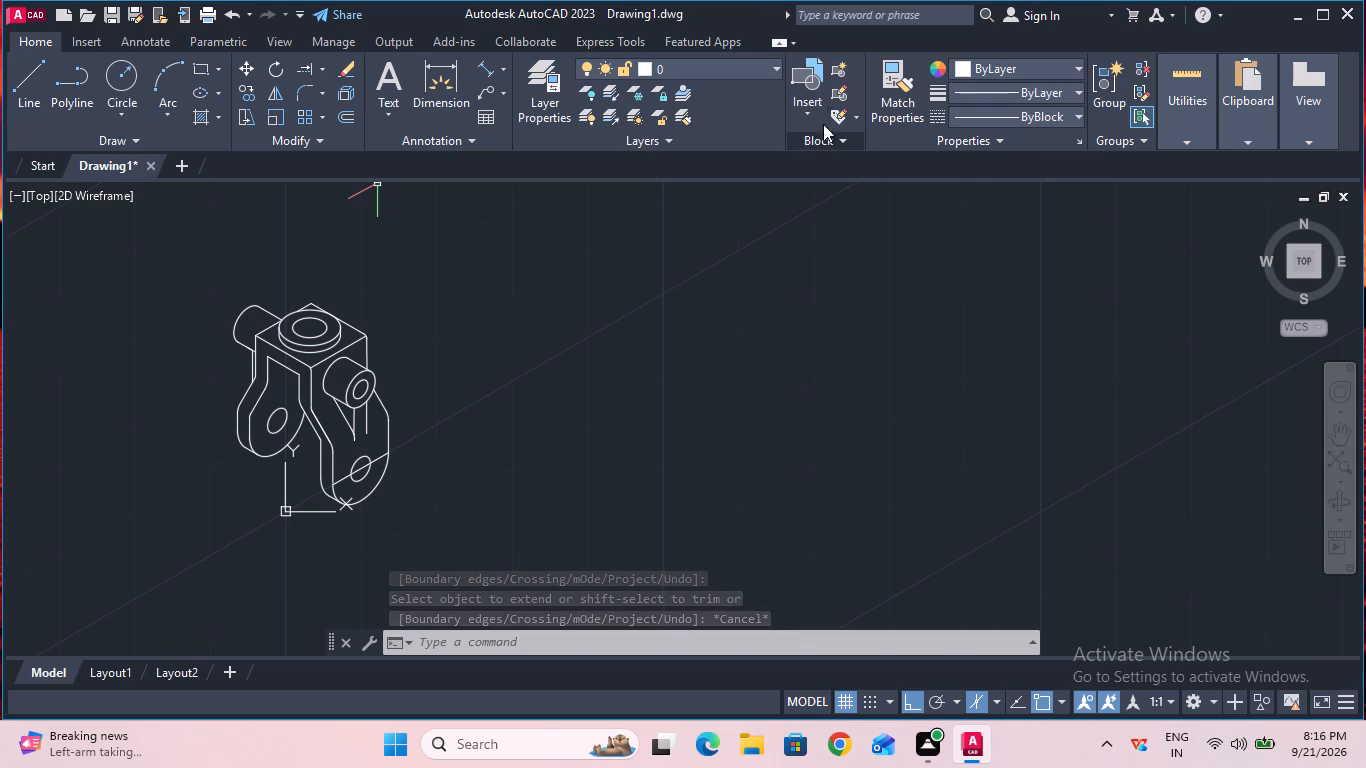
Set the current object color to the yellow 244,238,81.
click(1074, 66)
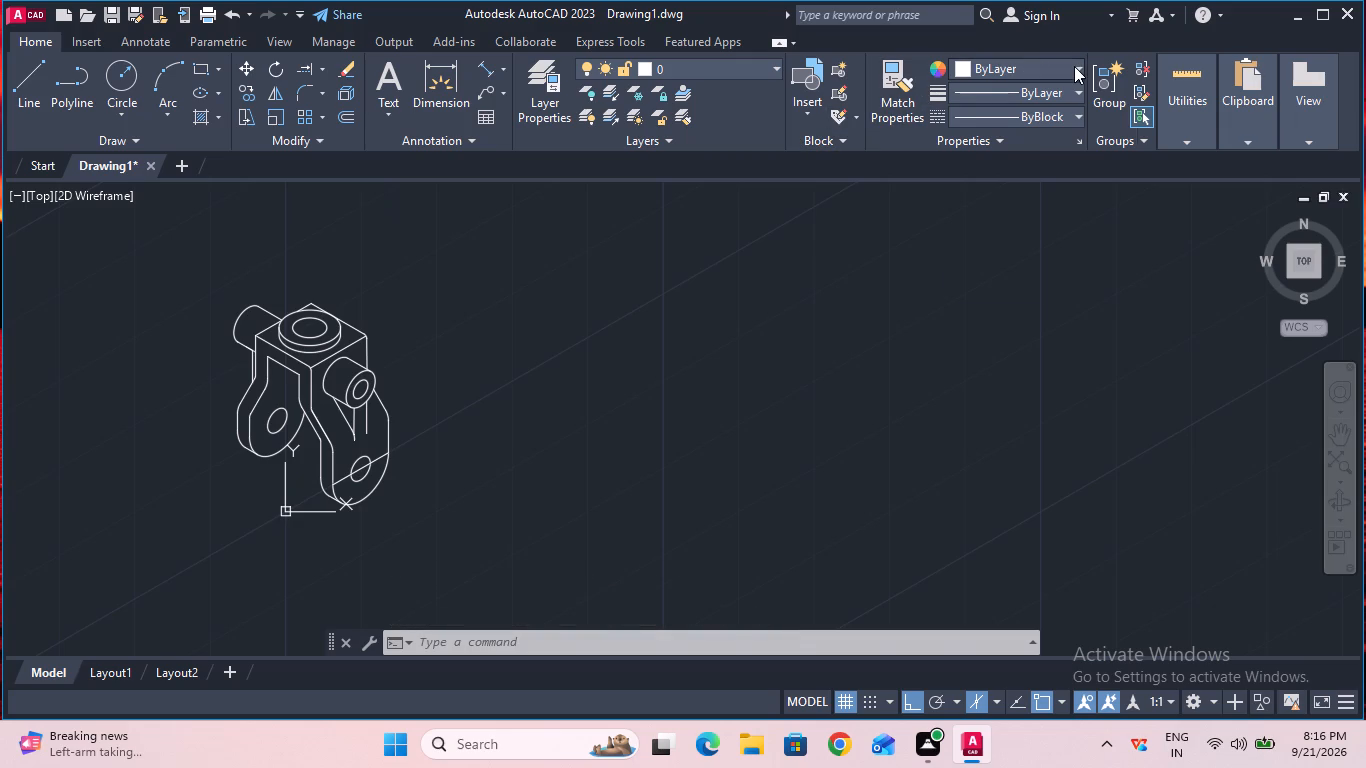
click(986, 155)
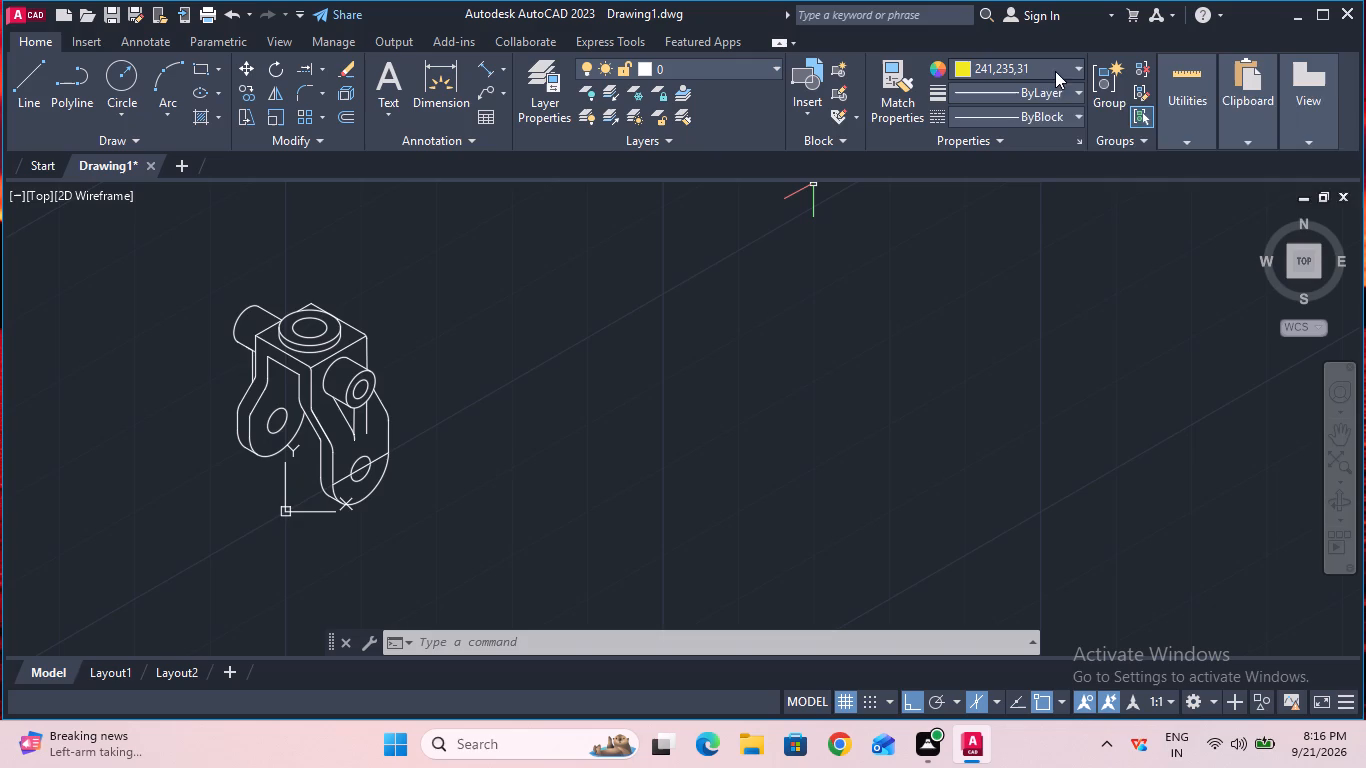
click(976, 69)
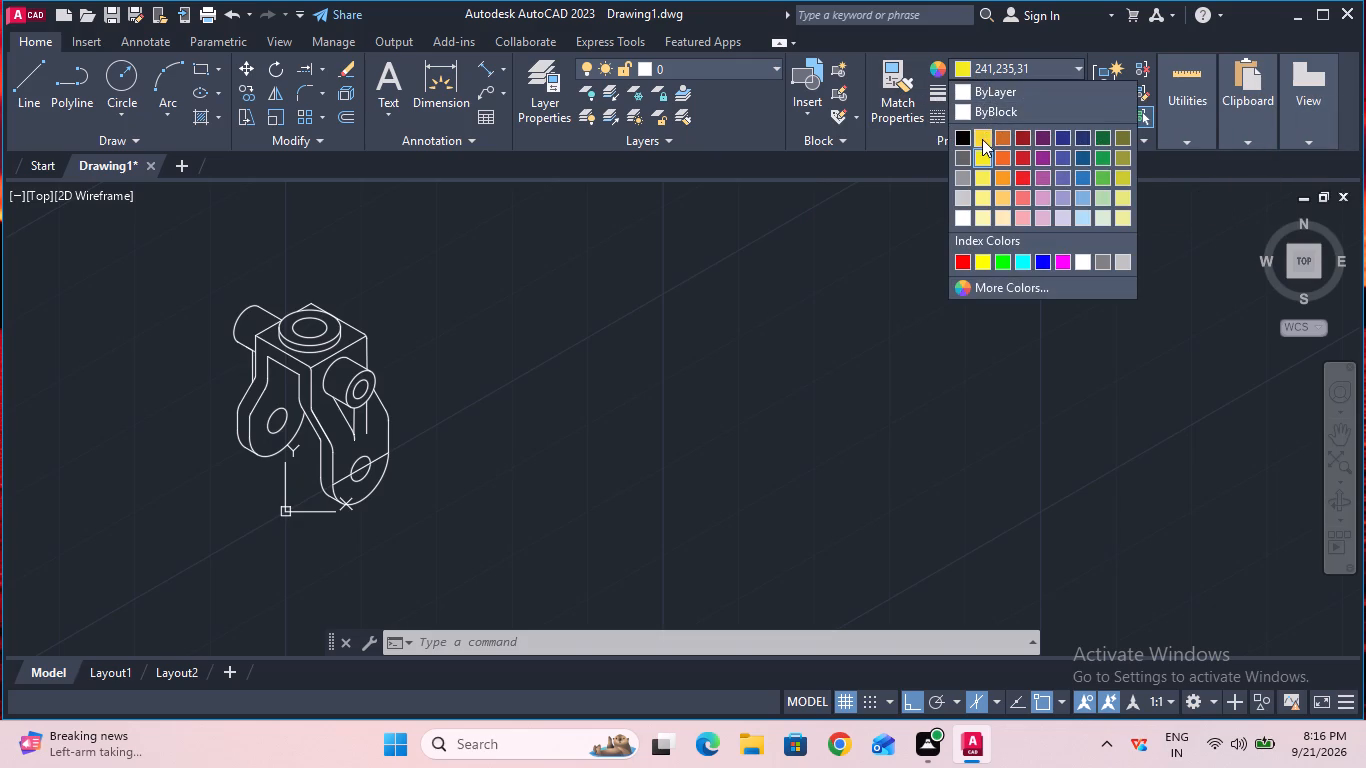
click(982, 139)
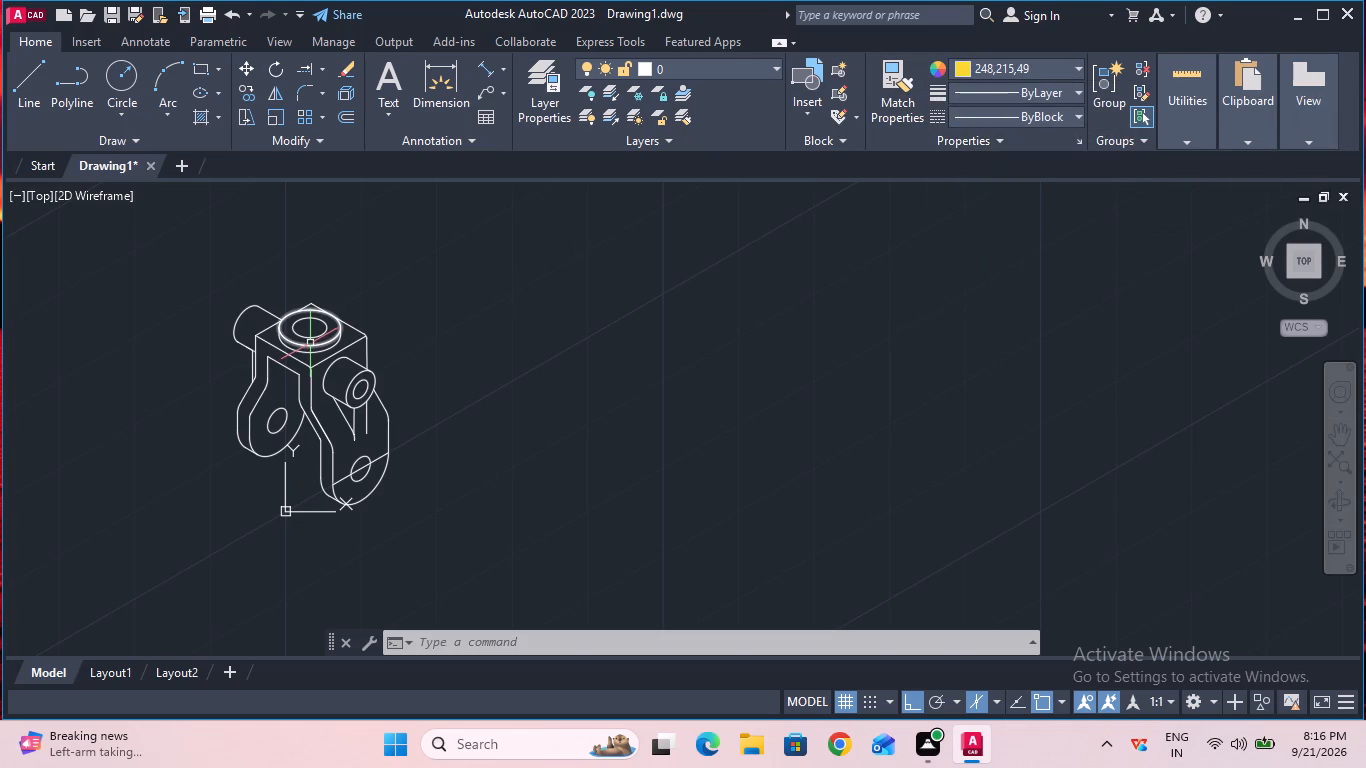
click(314, 341)
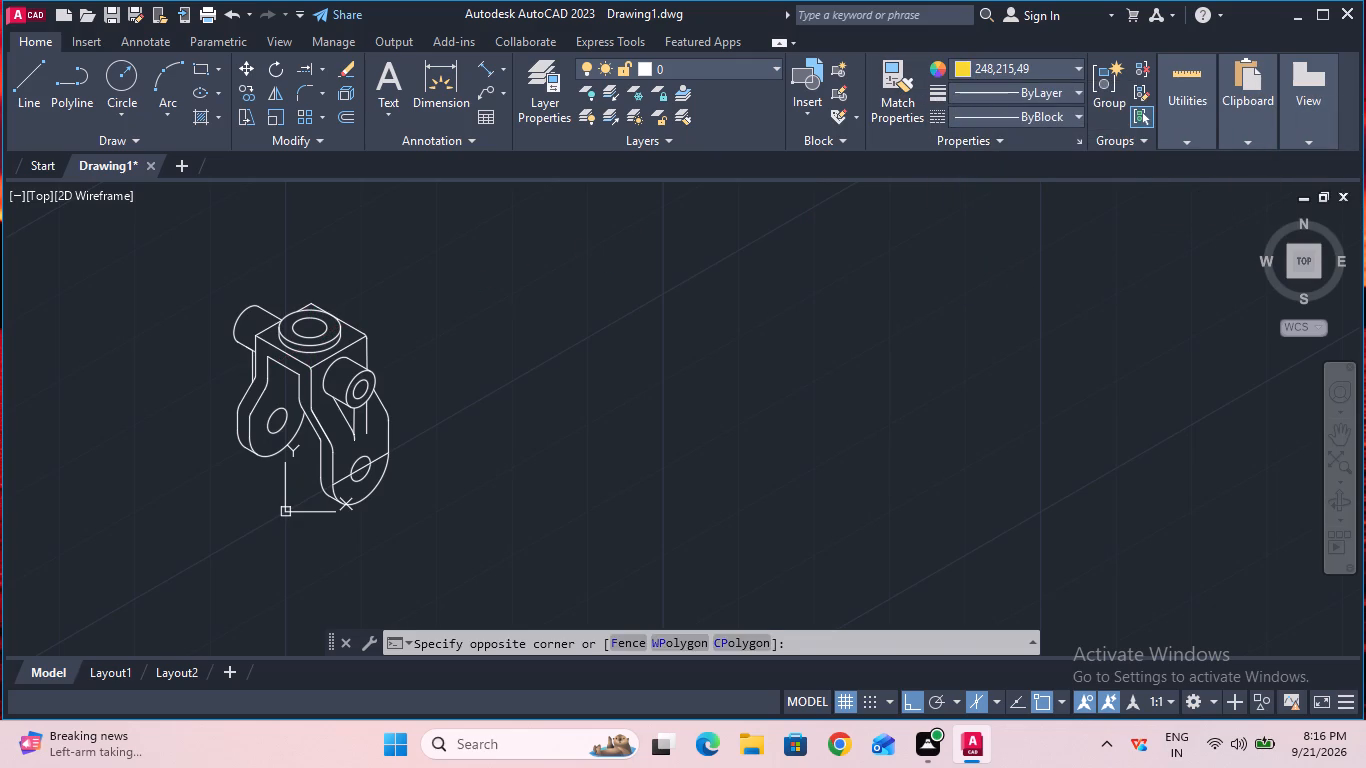
click(314, 341)
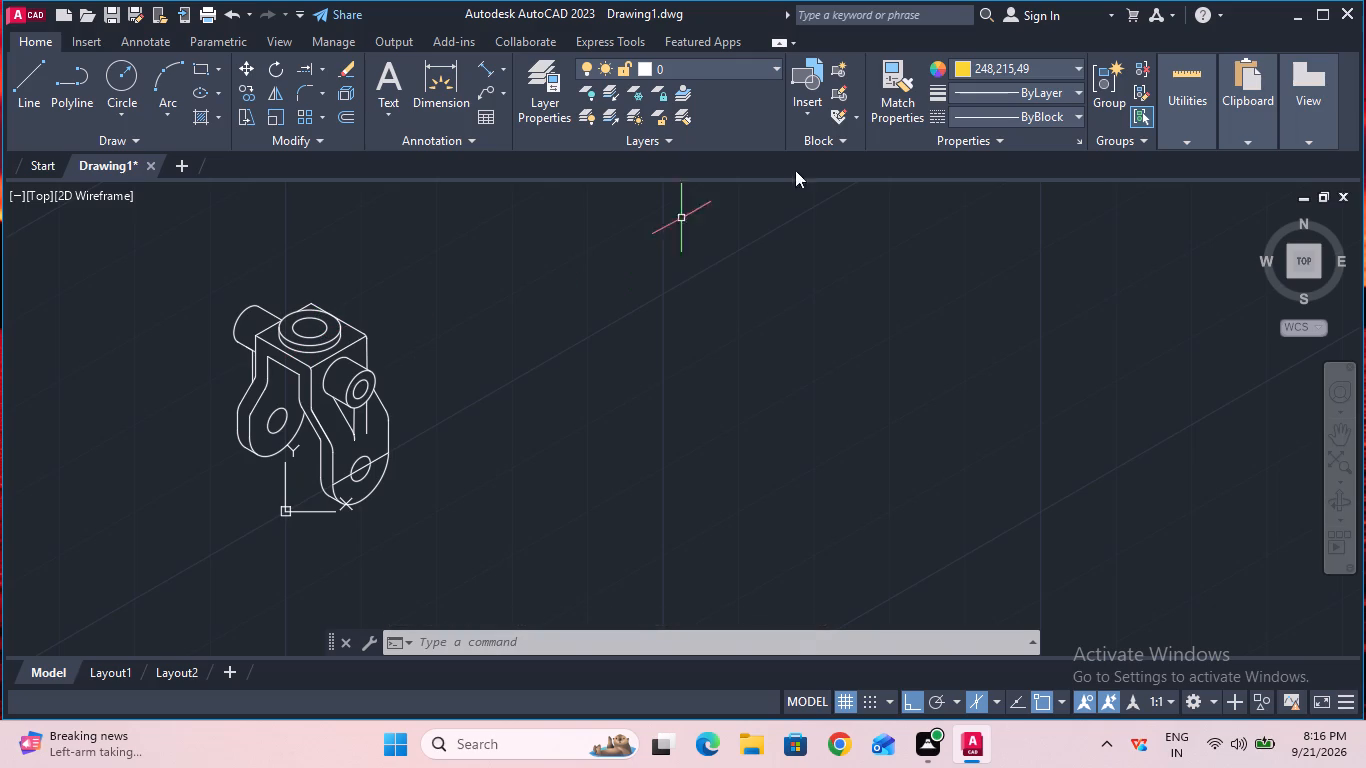
click(987, 74)
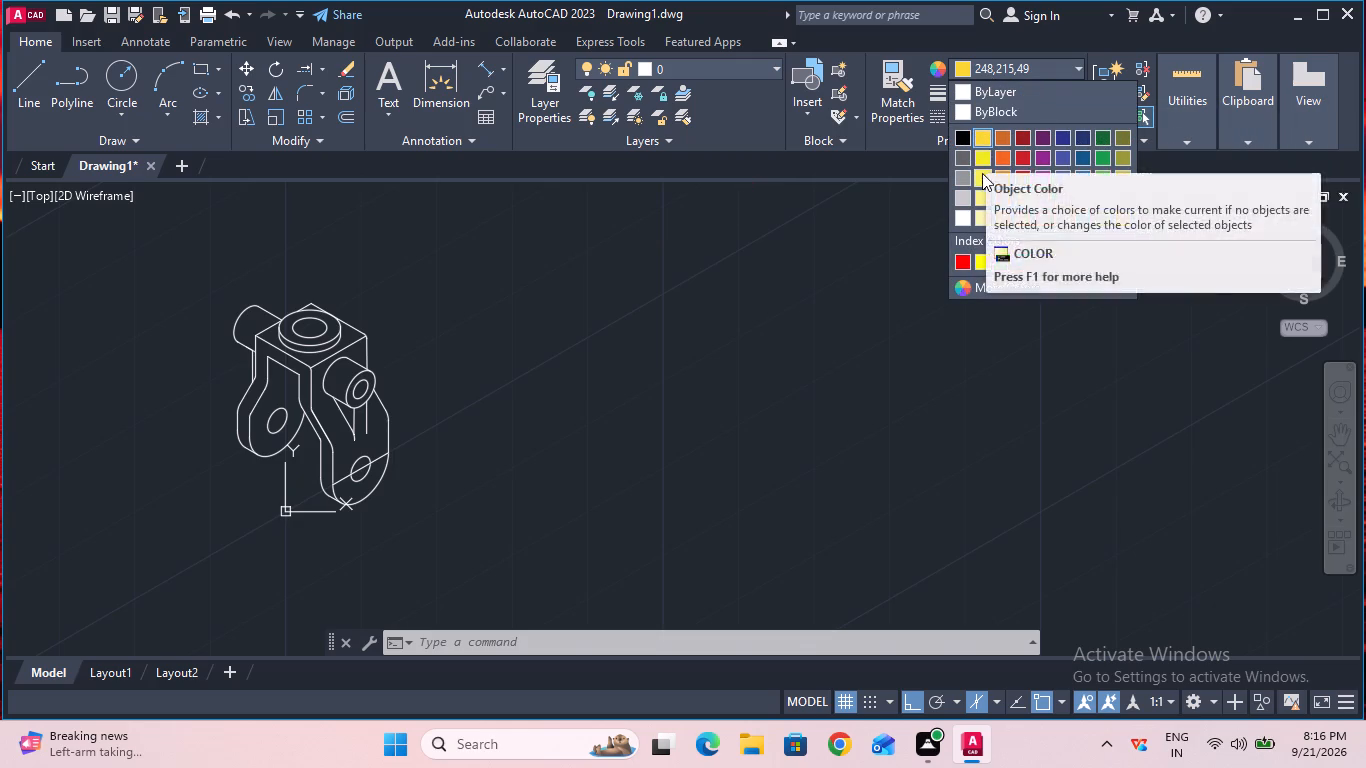
click(982, 173)
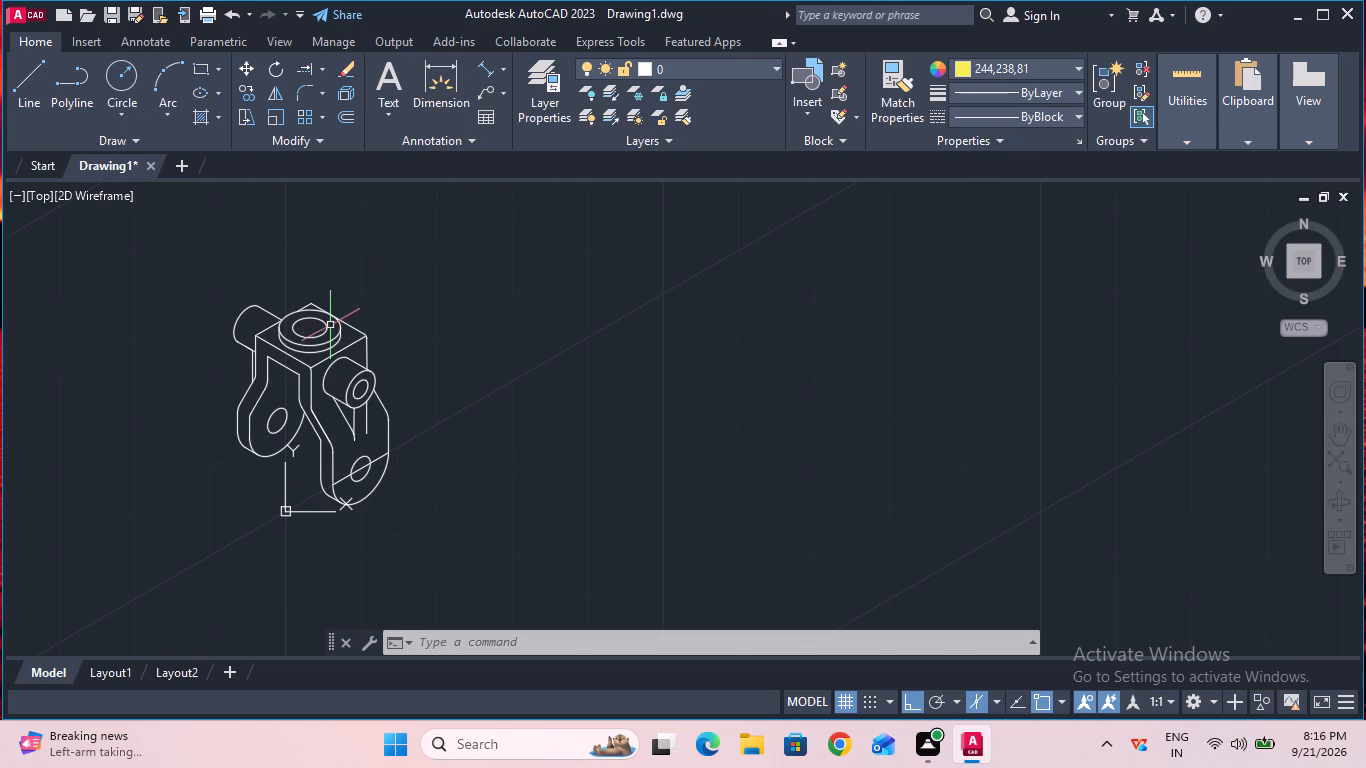
Fill the block's top face with a linear gradient from Blue to 200,201,45, and try to add the boss's top.
click(217, 122)
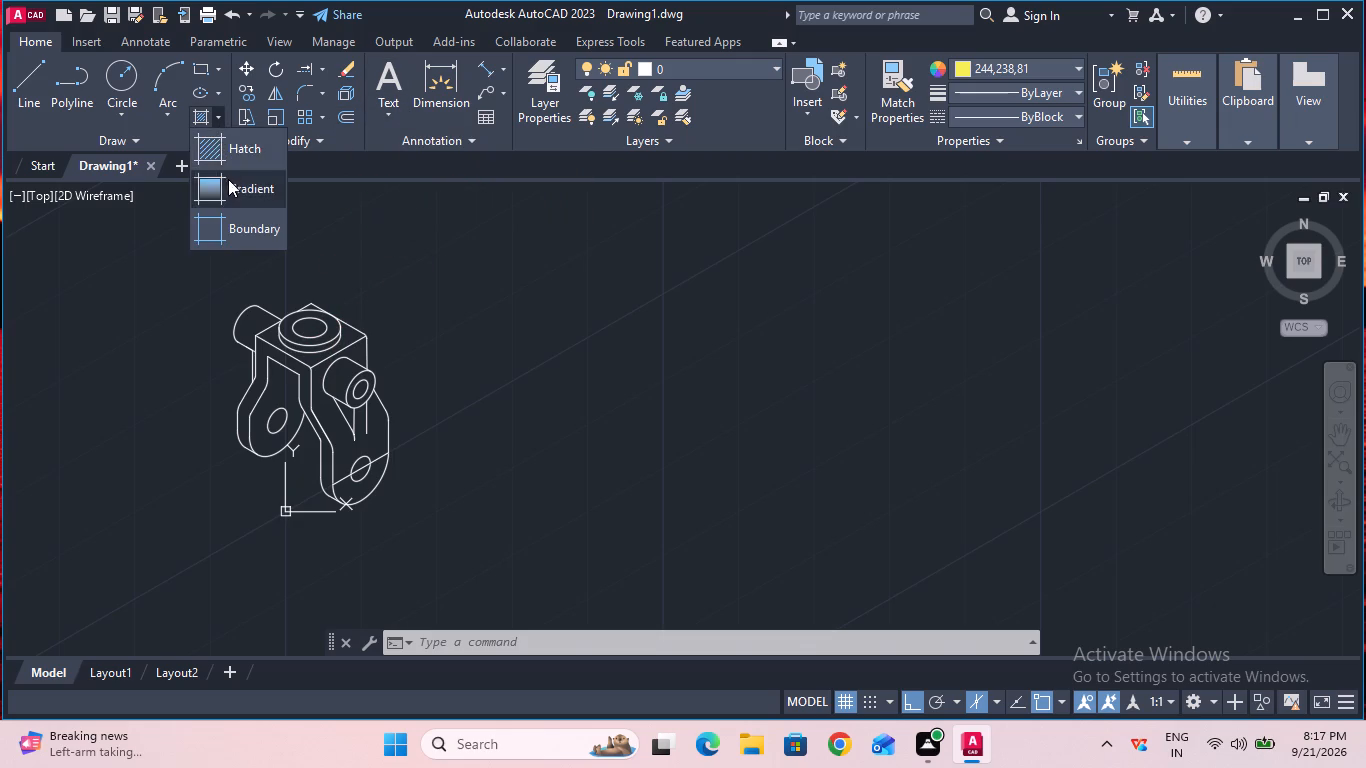
click(228, 180)
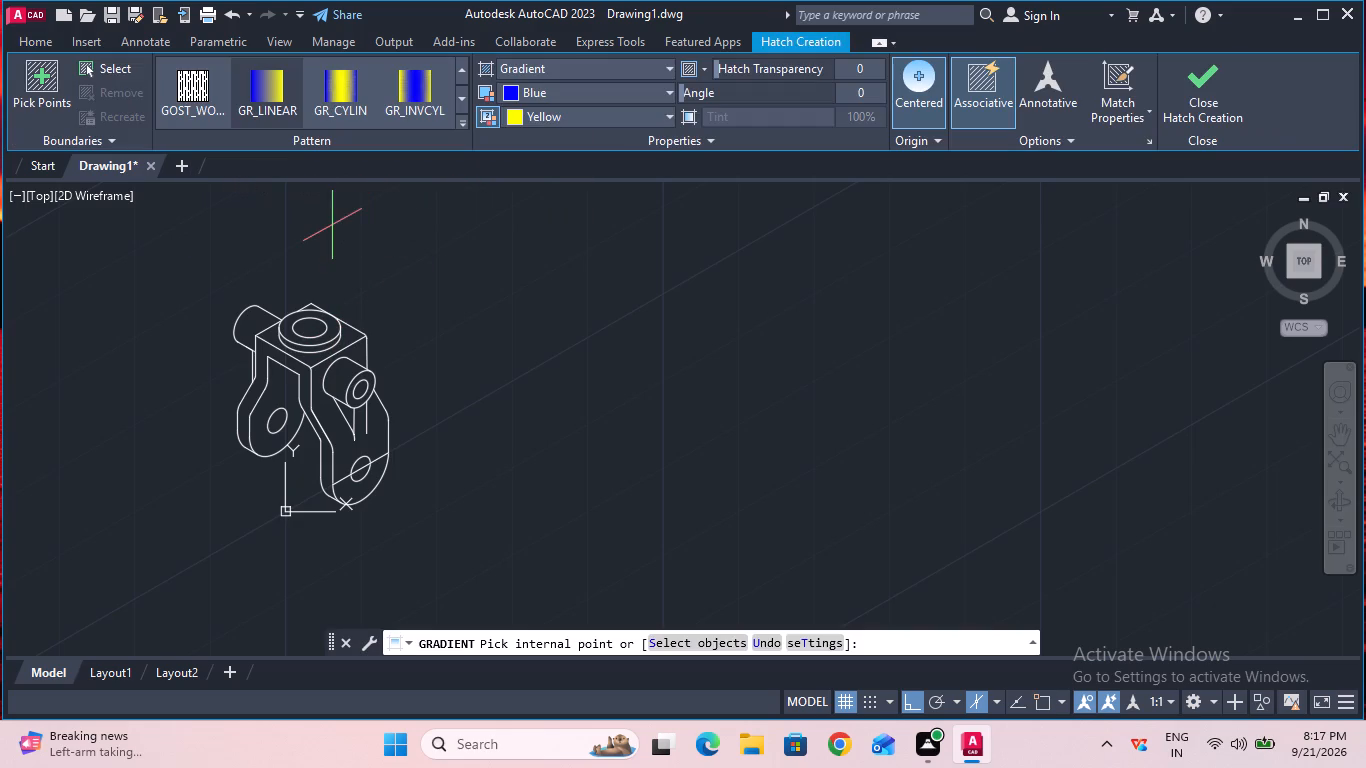
click(520, 117)
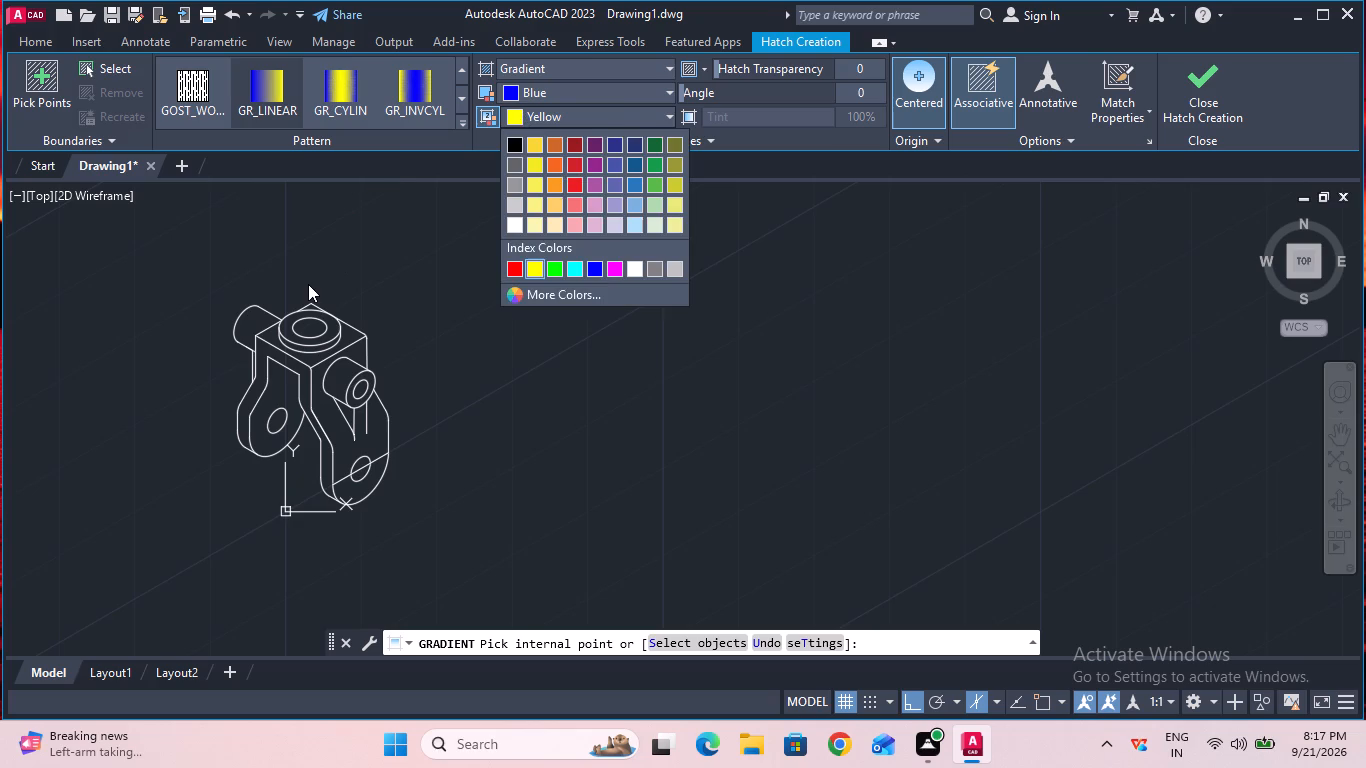
click(667, 177)
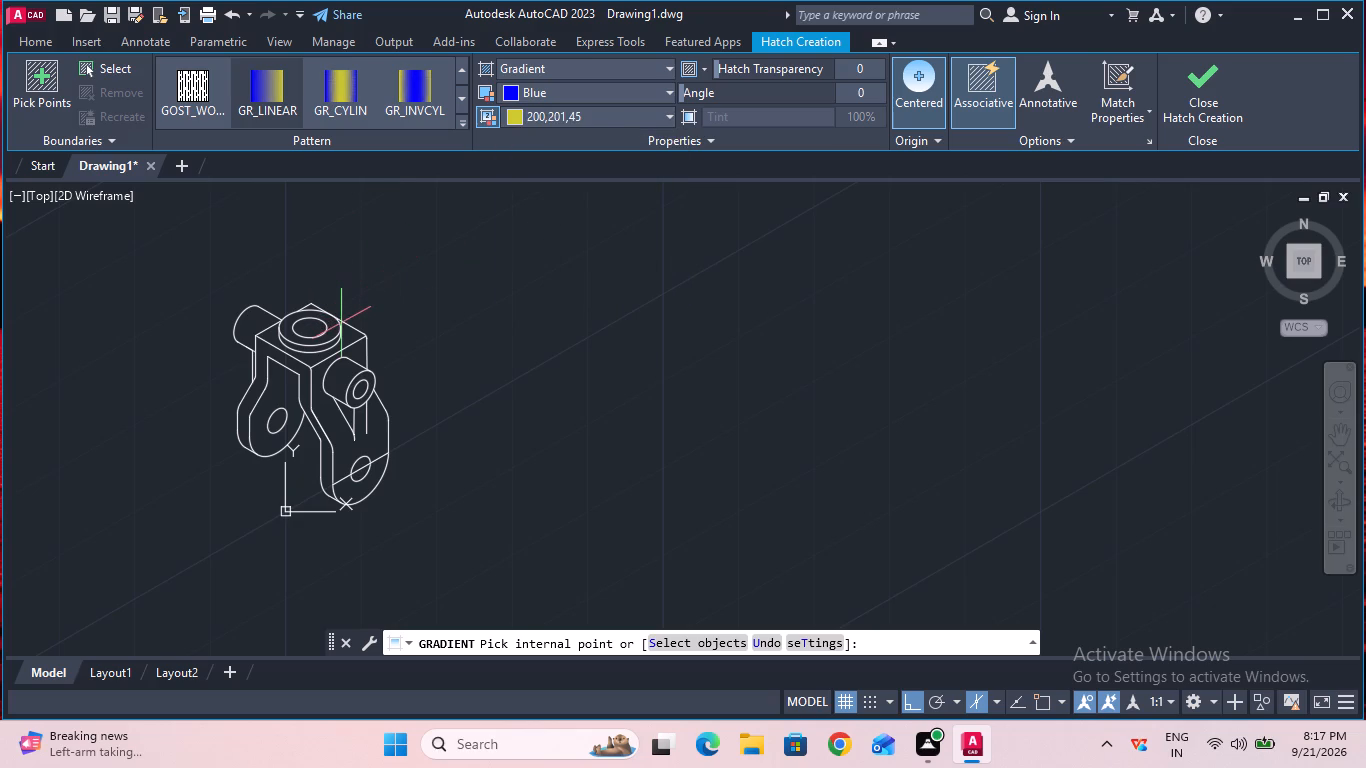
click(346, 331)
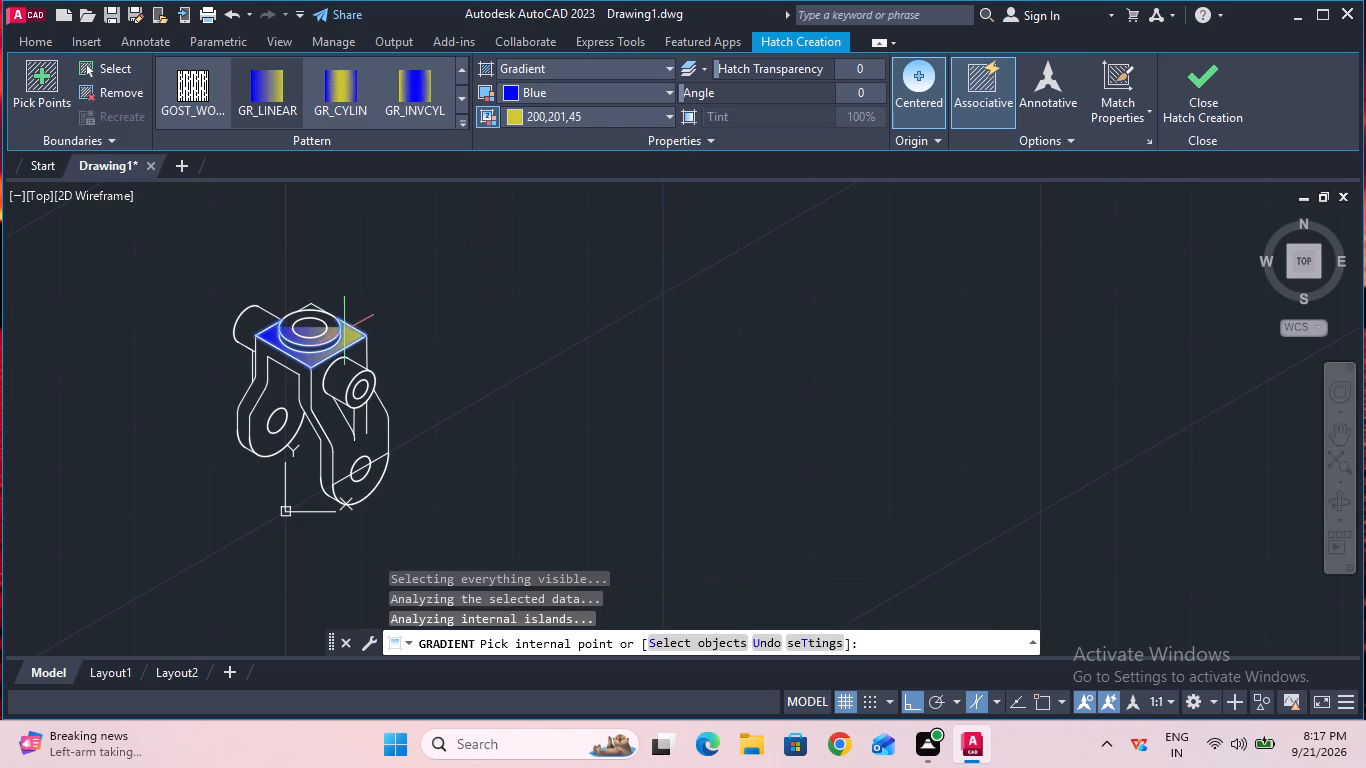
click(318, 322)
click(318, 321)
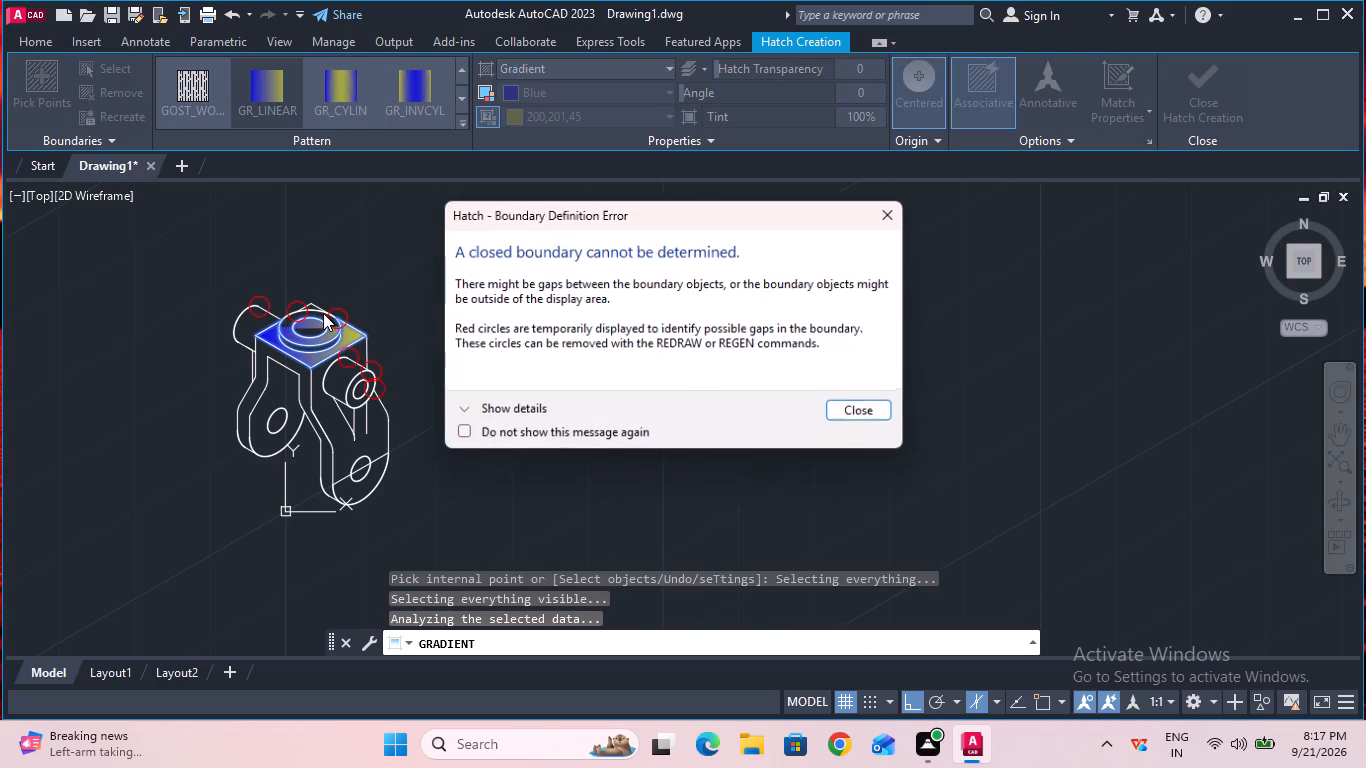
click(878, 205)
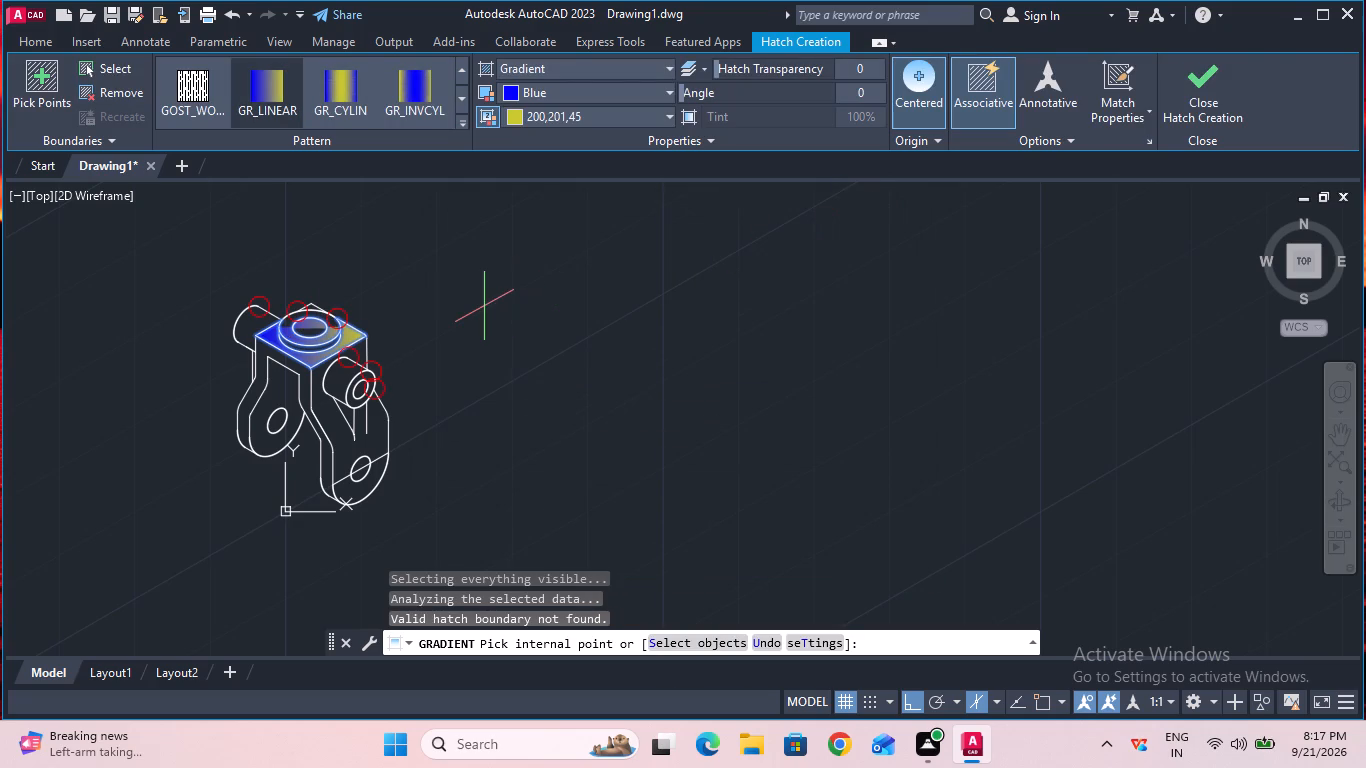
key(Escape)
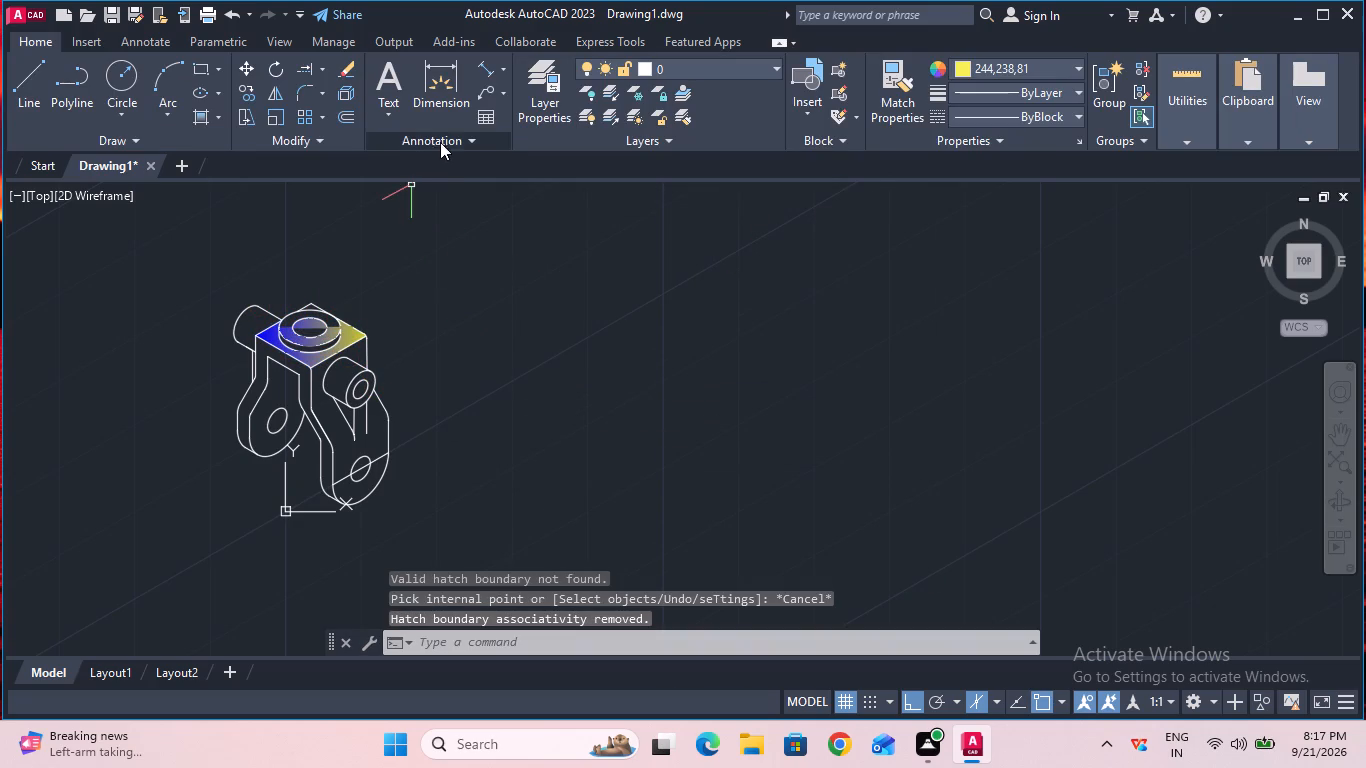
Start another gradient fill with the GR_CYLIN pattern and try to apply it to the rear cylinder.
click(204, 113)
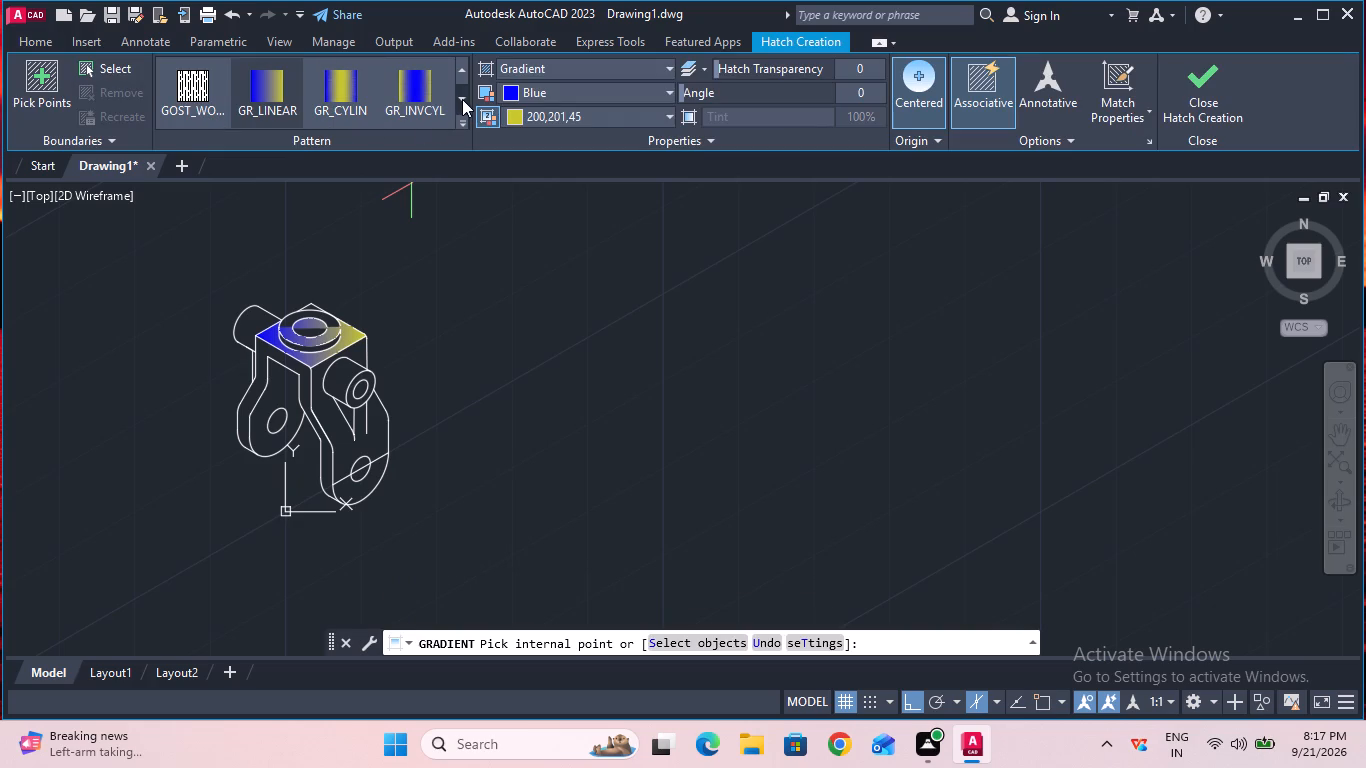
click(462, 97)
click(458, 97)
click(458, 97)
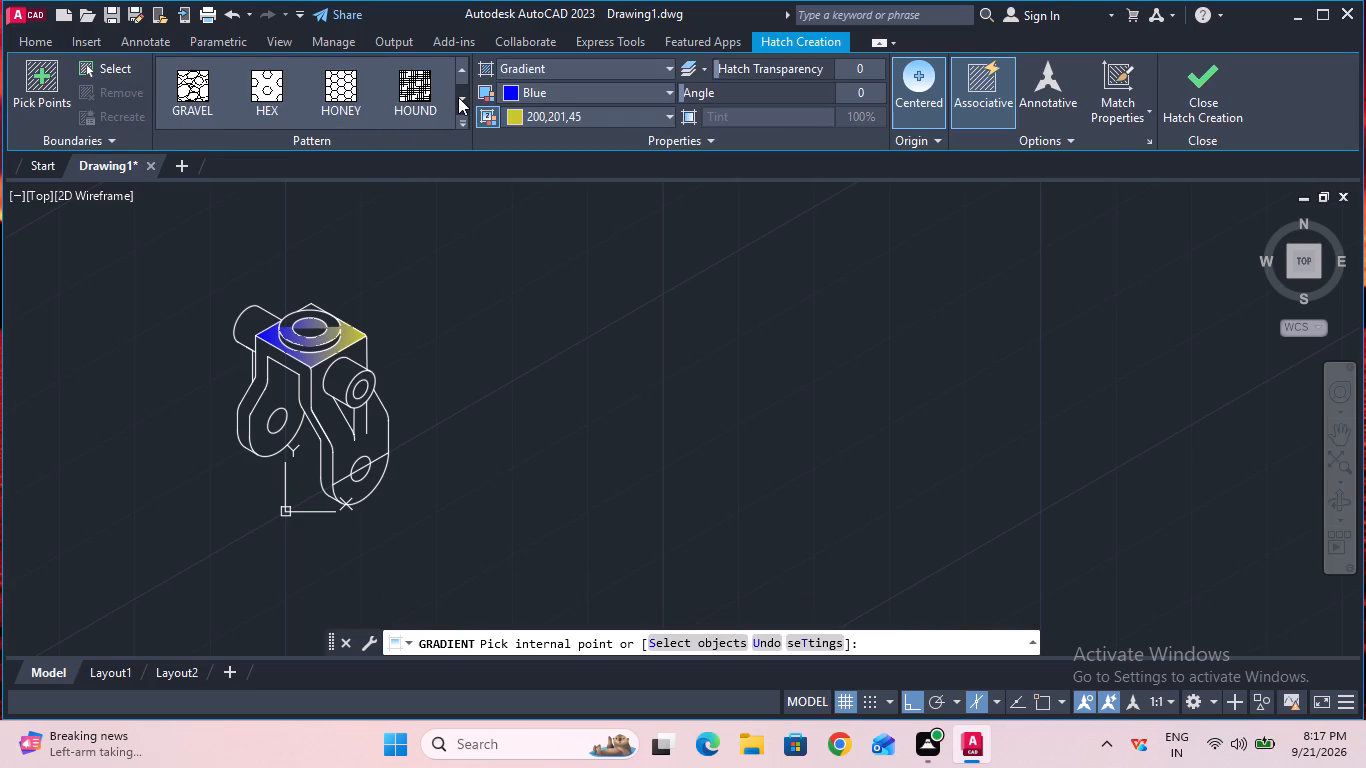
click(458, 97)
click(458, 97)
triple_click(456, 68)
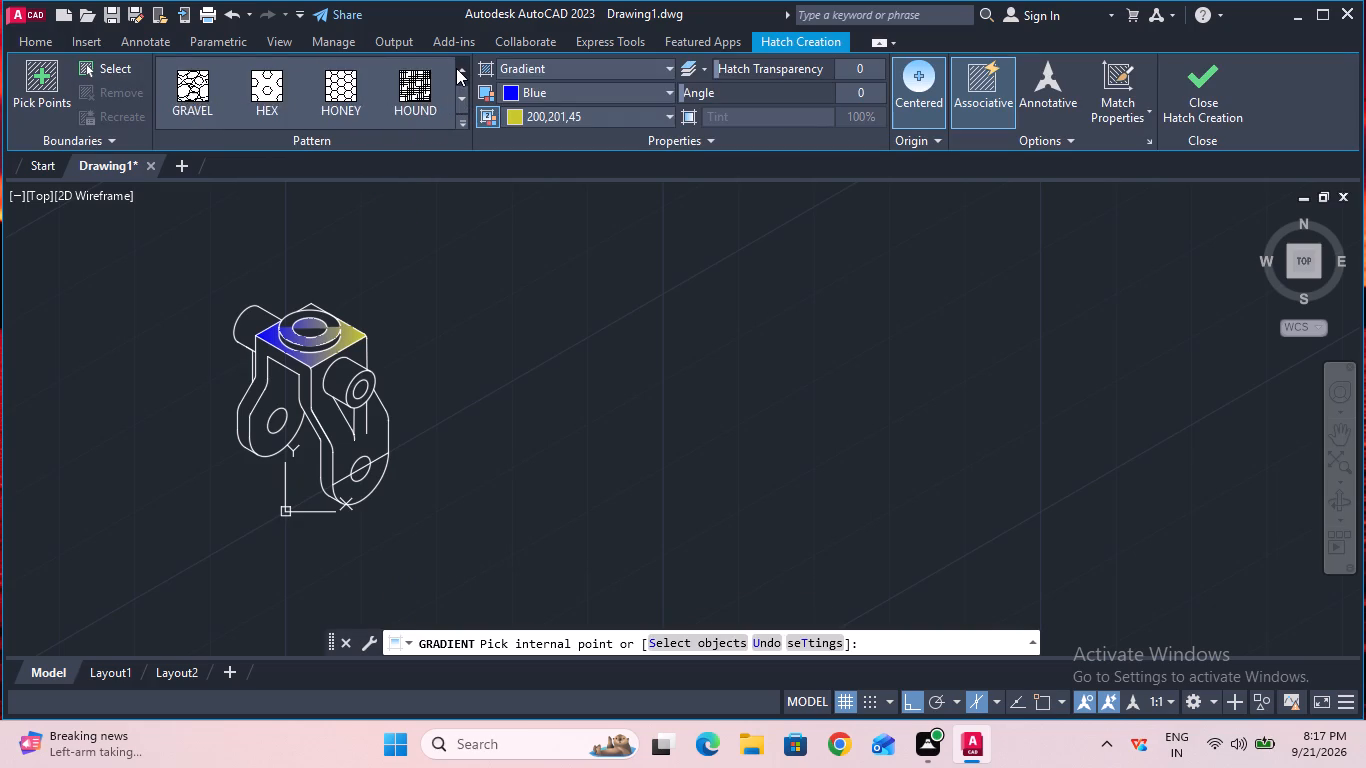
double_click(456, 68)
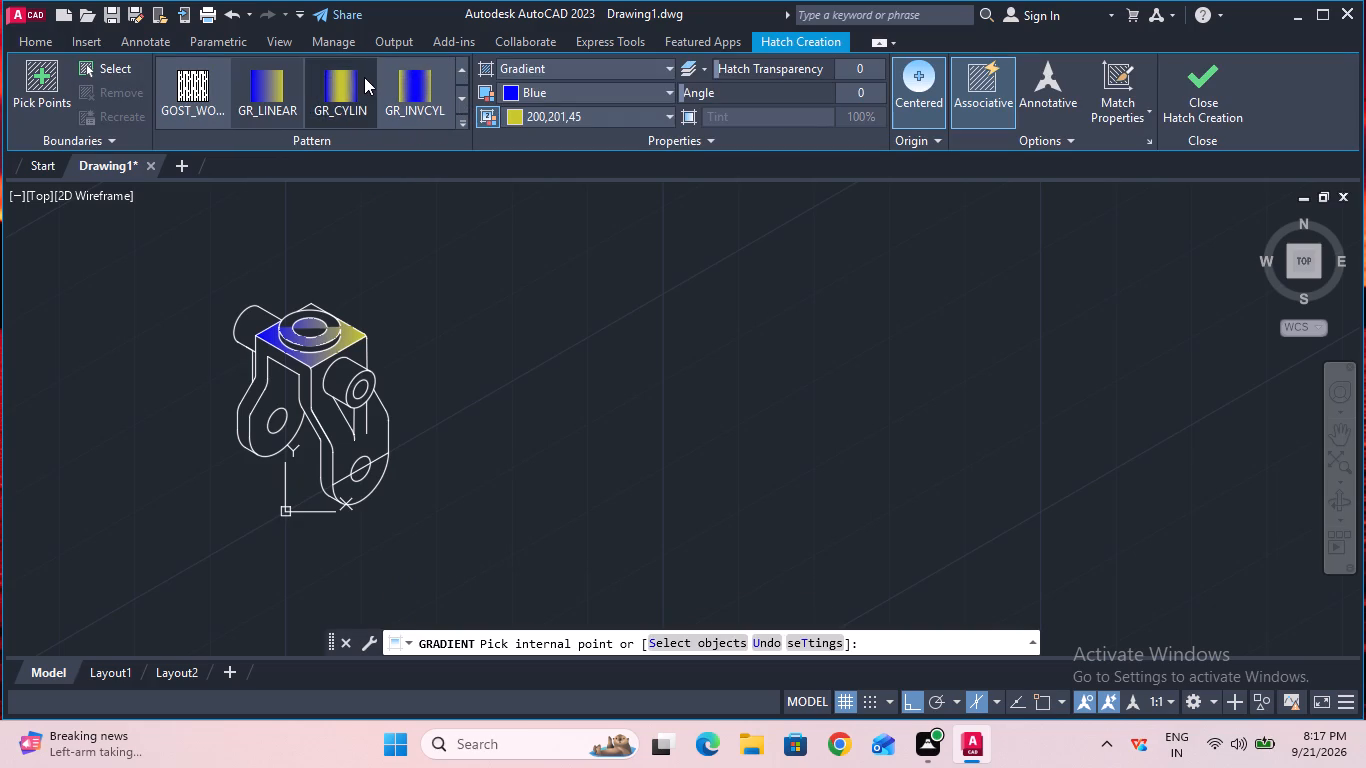
click(363, 77)
click(255, 310)
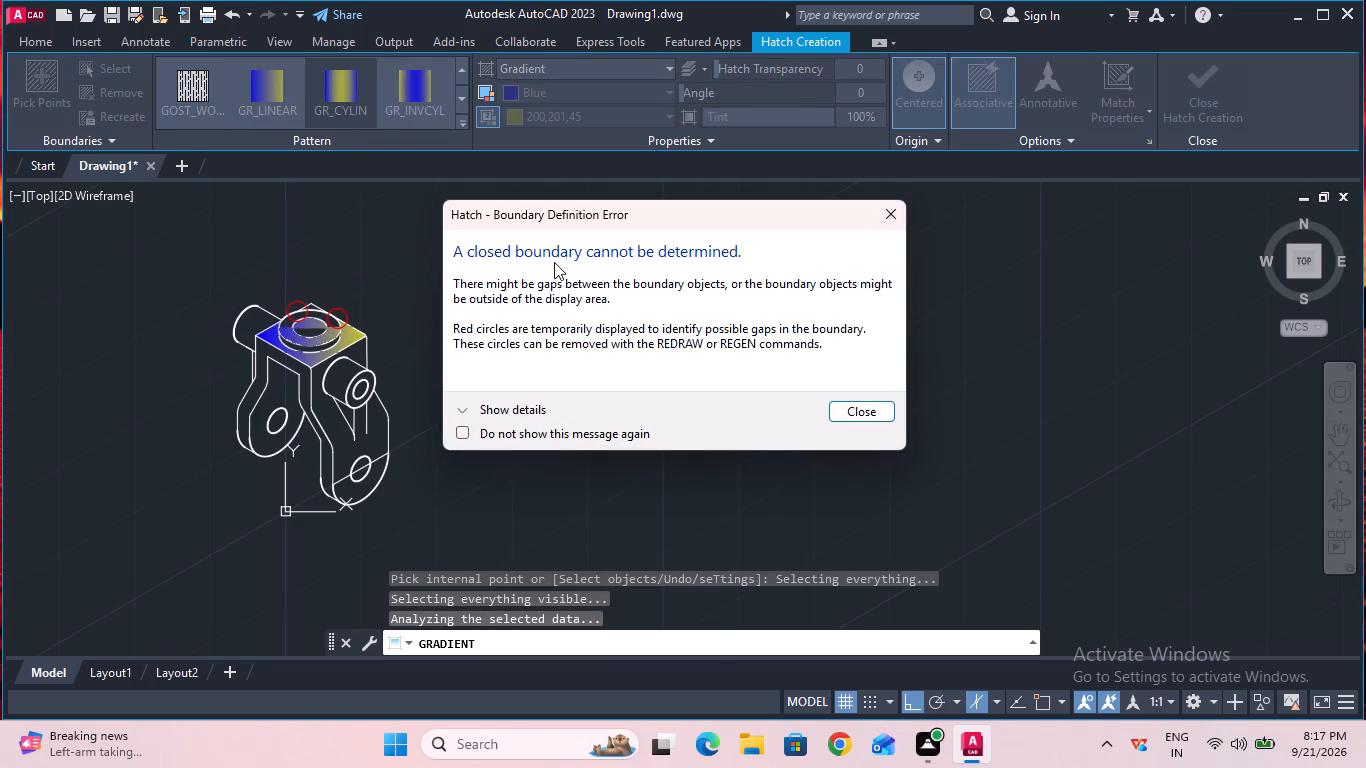
click(893, 214)
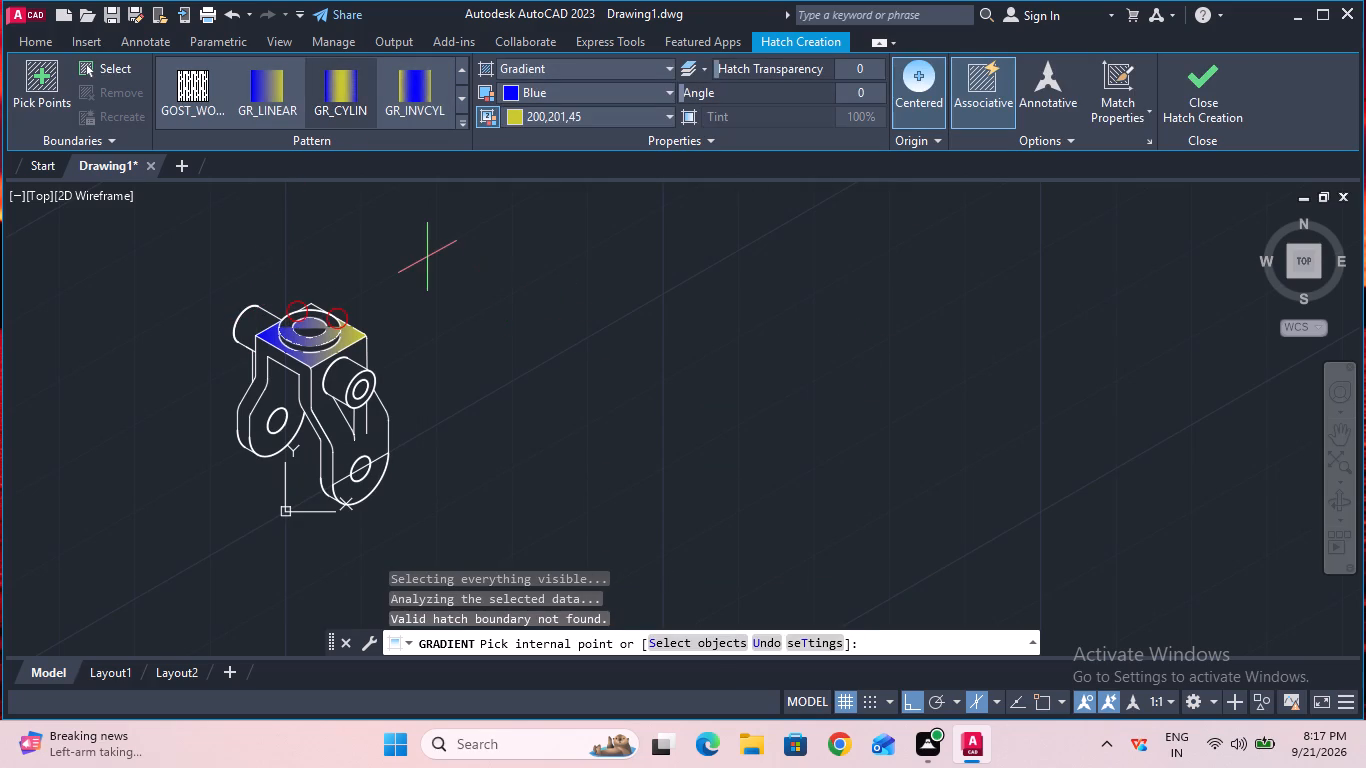
Fill the top boss's hole, its ring face and the block's rear corner with the GR_CYLIN gradient from Blue to 200,201,45.
ctrl+scroll(424, 257, up, 4)
ctrl+scroll(424, 257, down, 3)
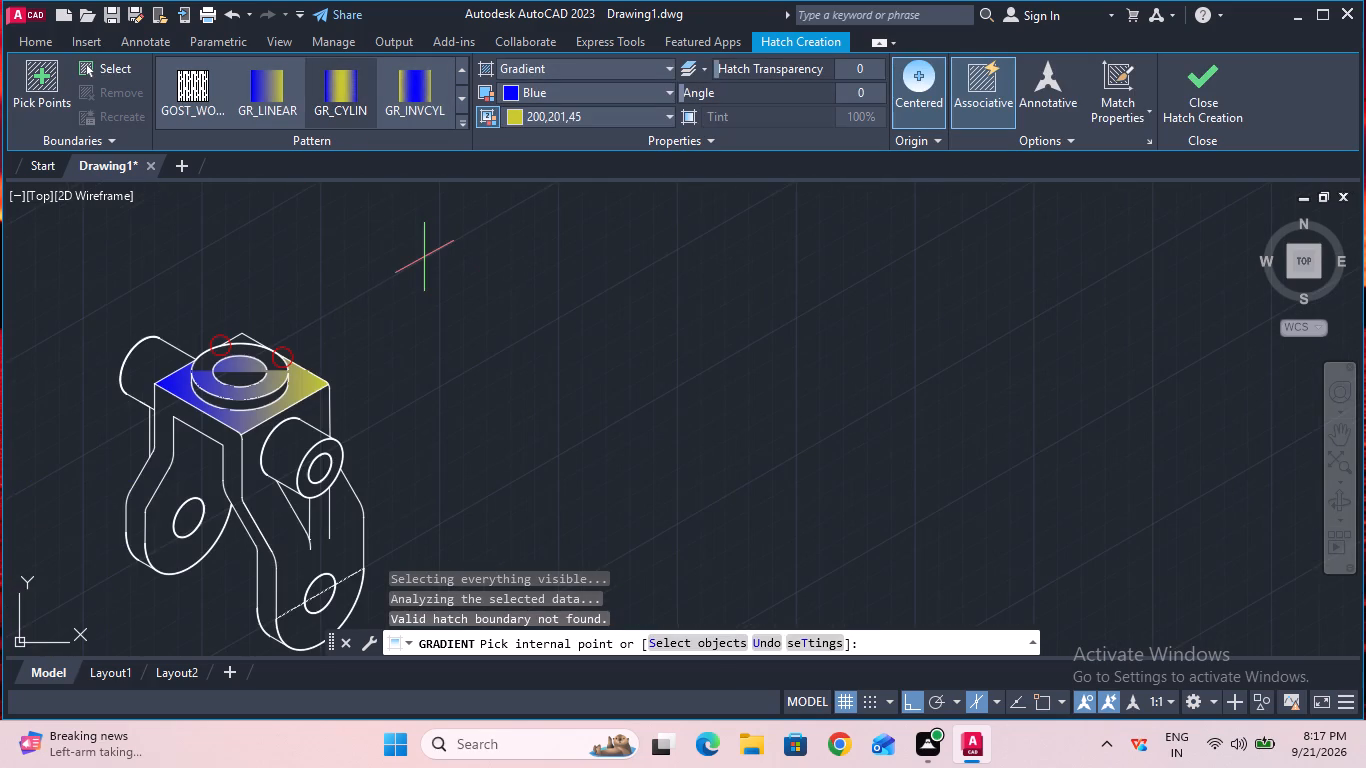
click(250, 381)
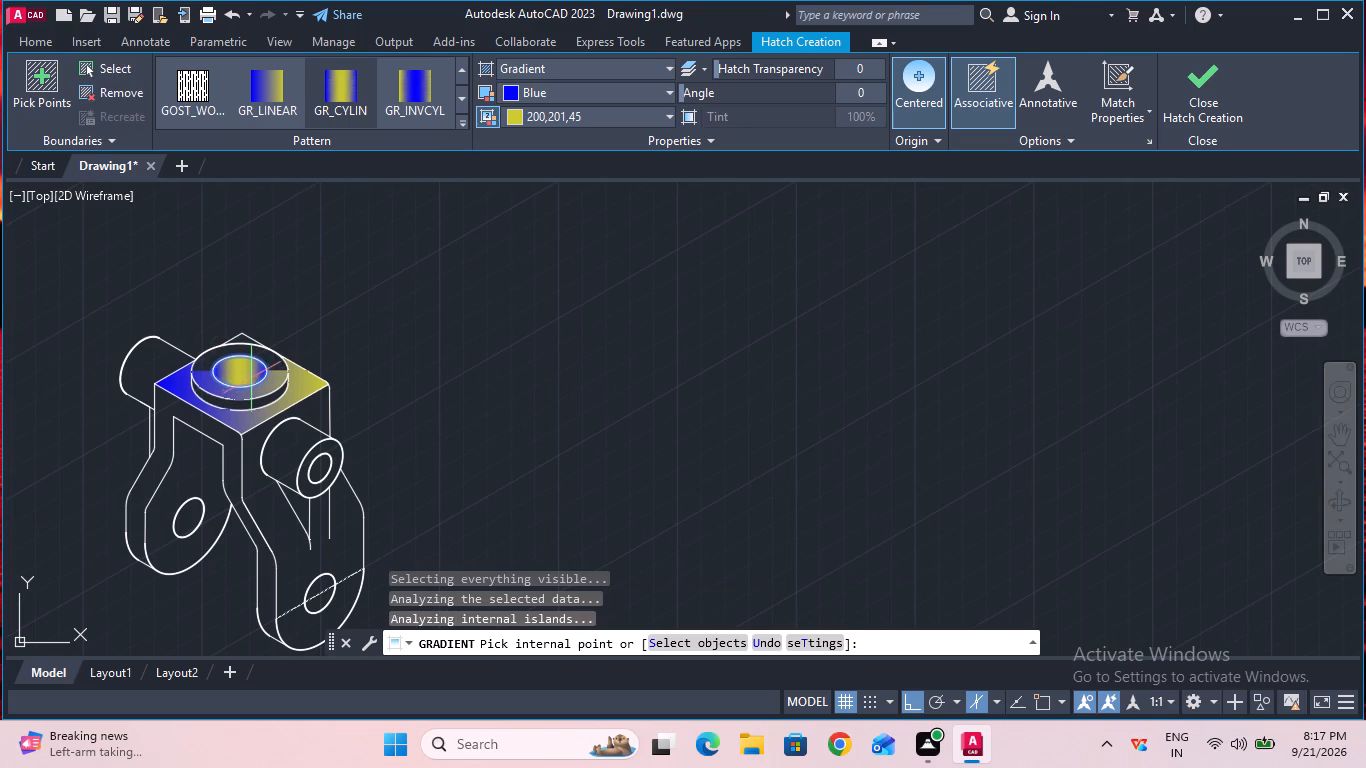
click(245, 354)
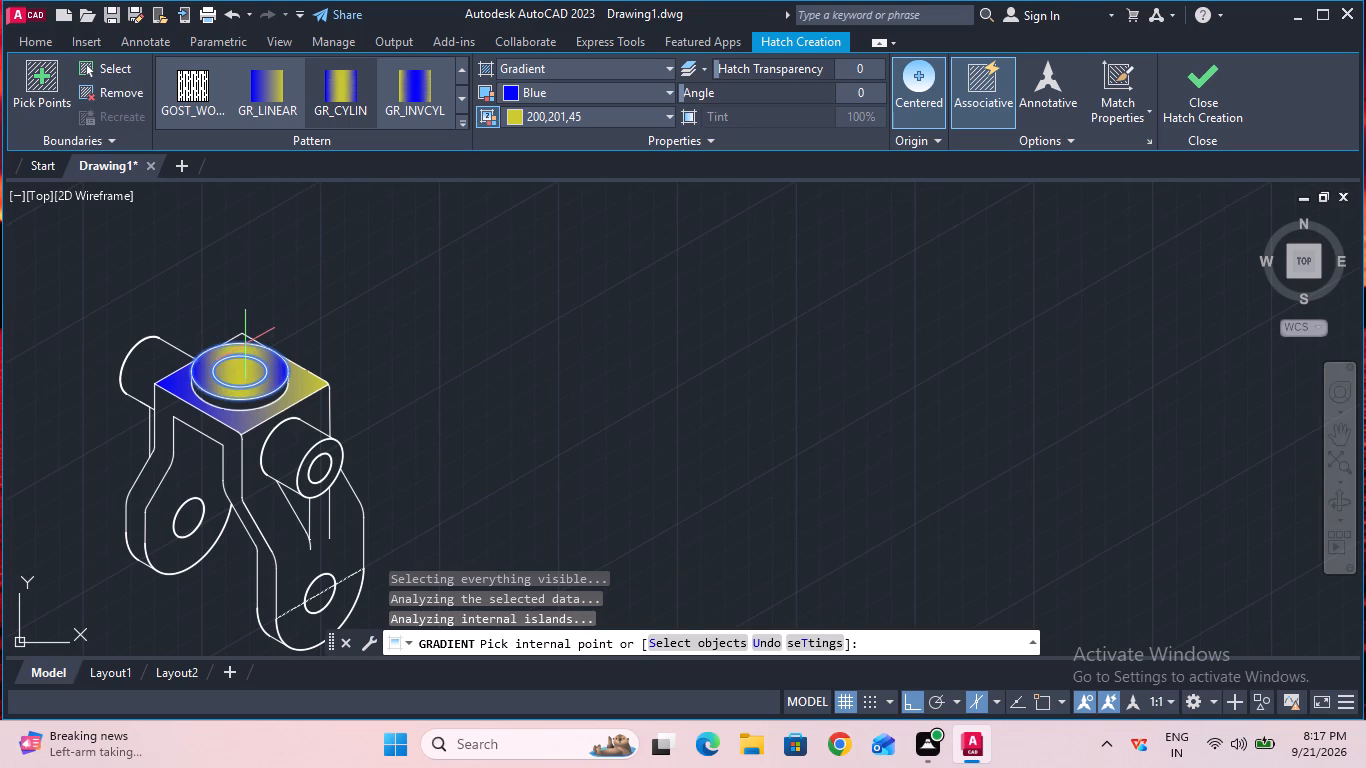
click(245, 343)
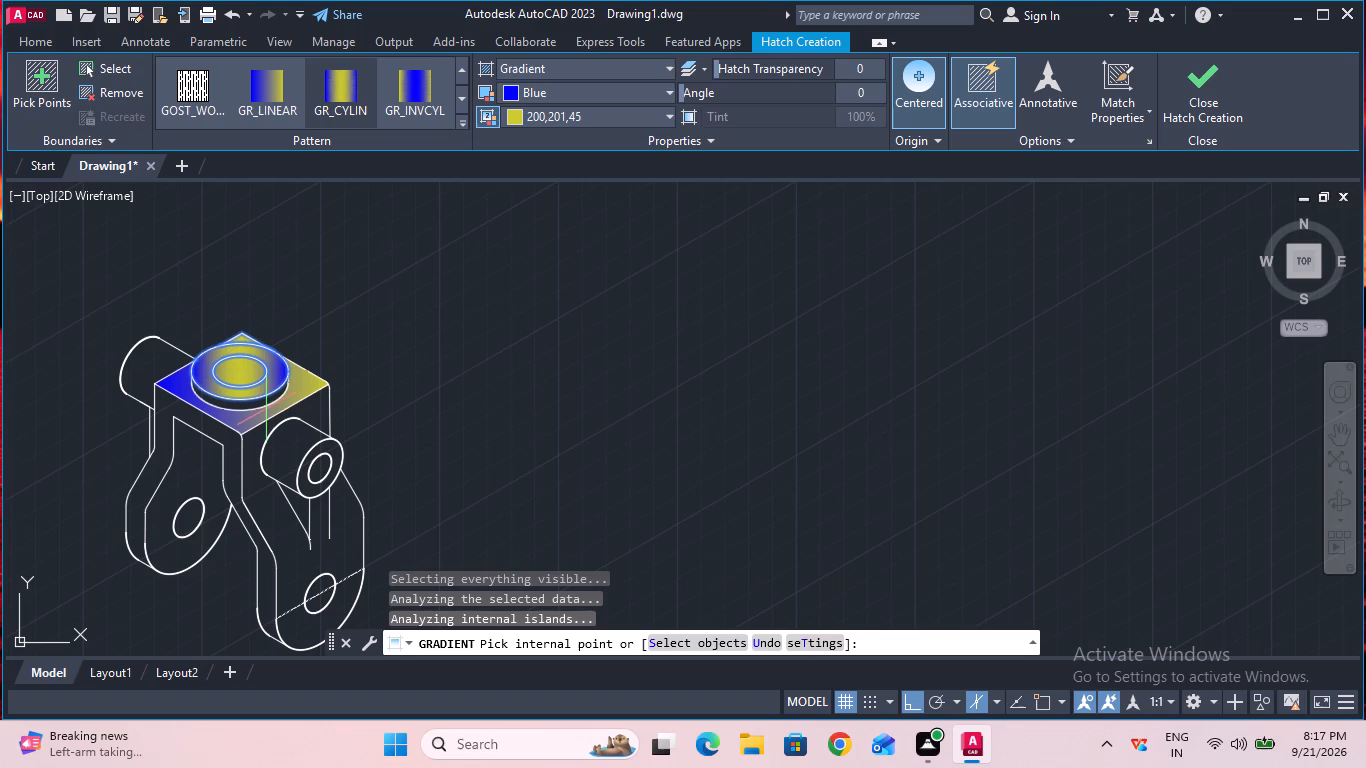
Add the front cylinder's side, hole and end face to the gradient fill, and try to fill the area below it.
click(262, 455)
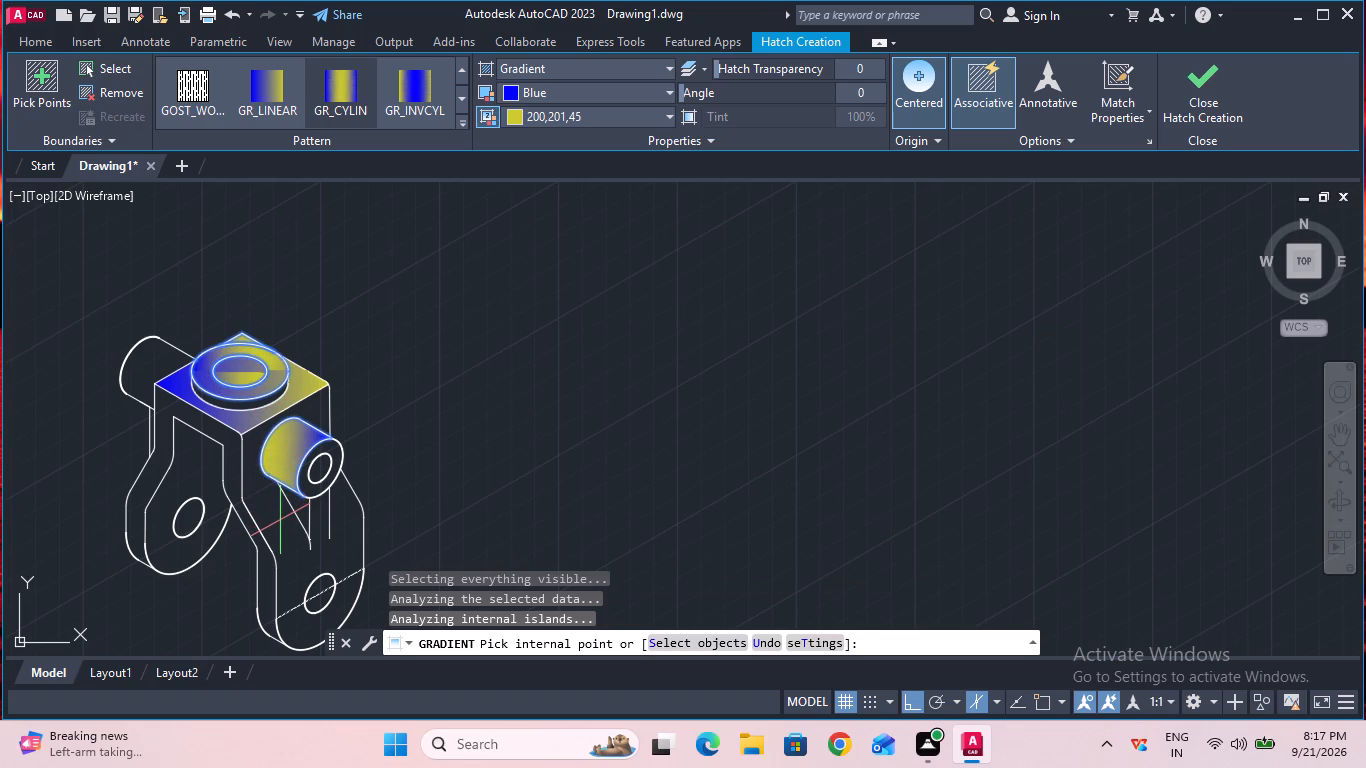
click(322, 474)
click(325, 489)
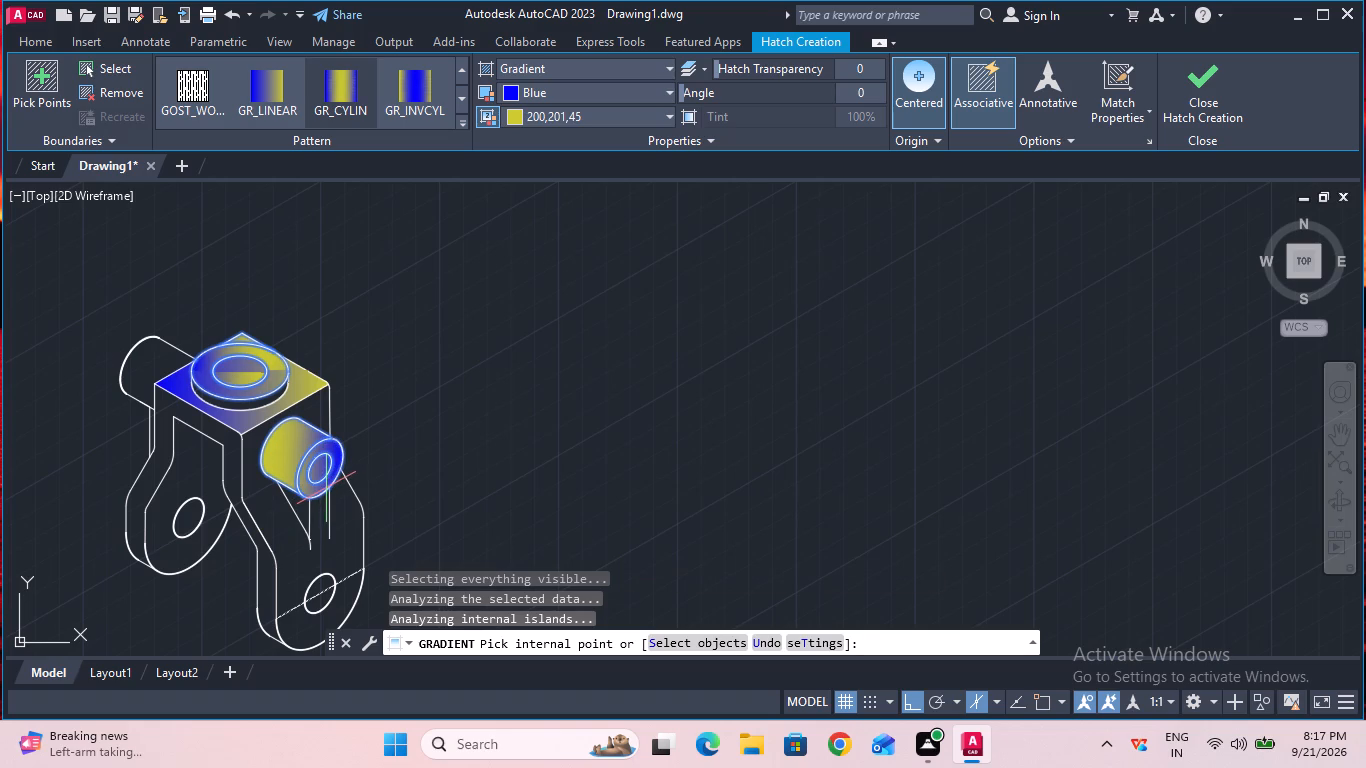
click(325, 528)
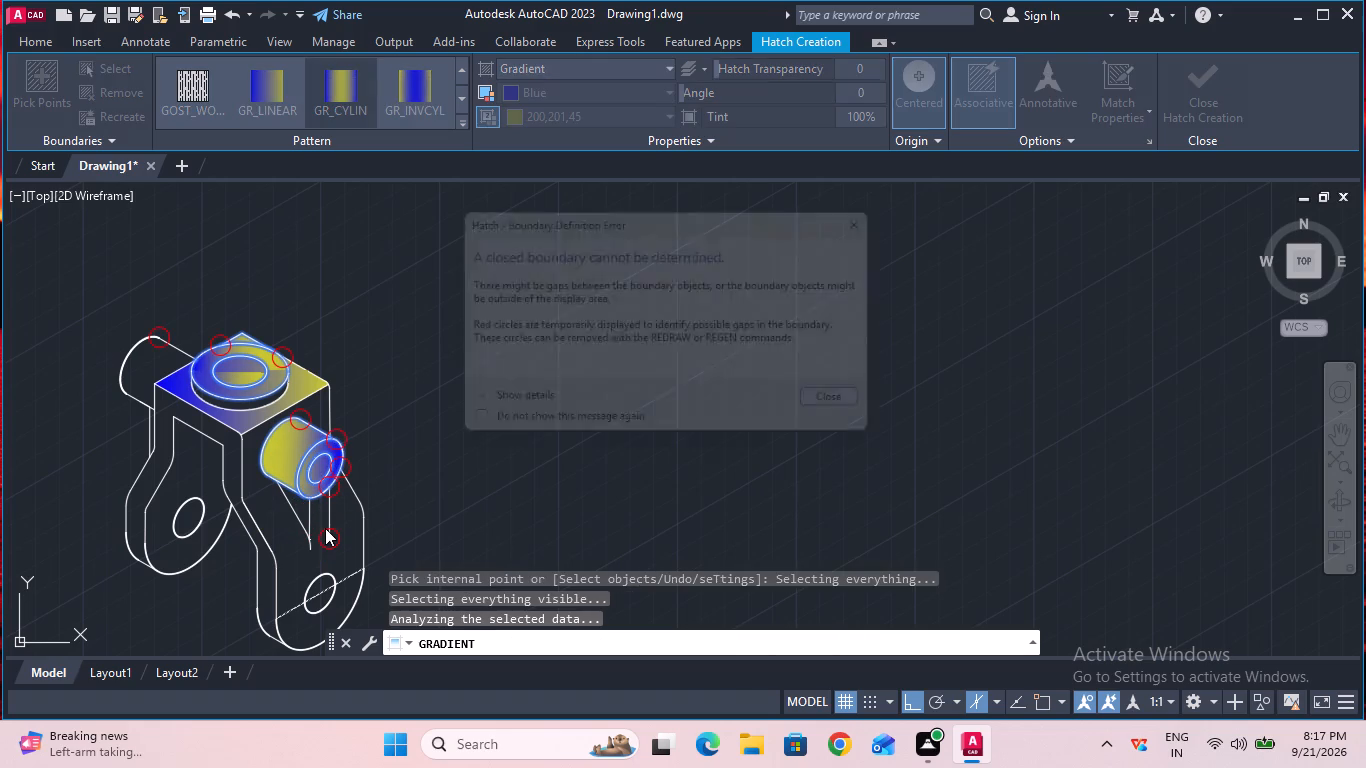
click(884, 206)
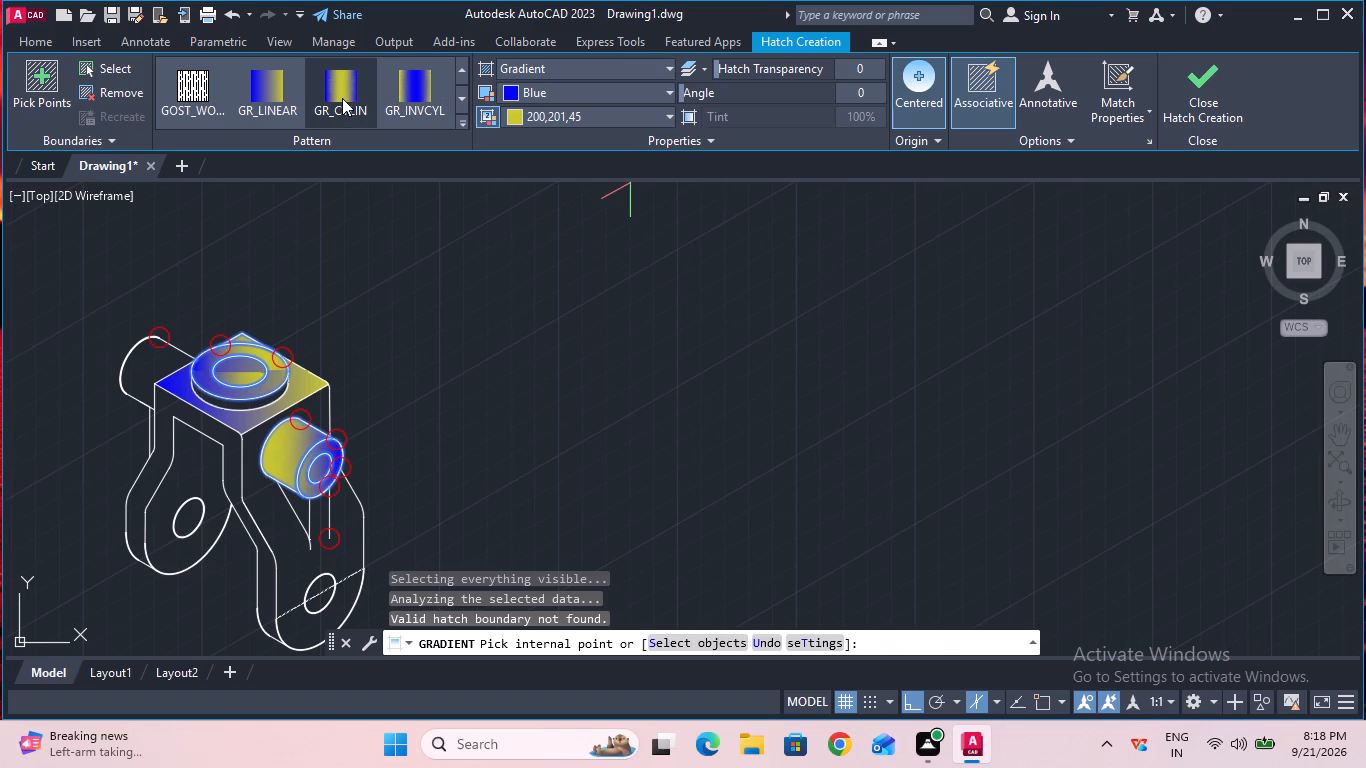
Change the new fills to a GR_LINEAR gradient starting from 248,215,49, try to fill the rear cylinder, and finish the fill.
click(342, 97)
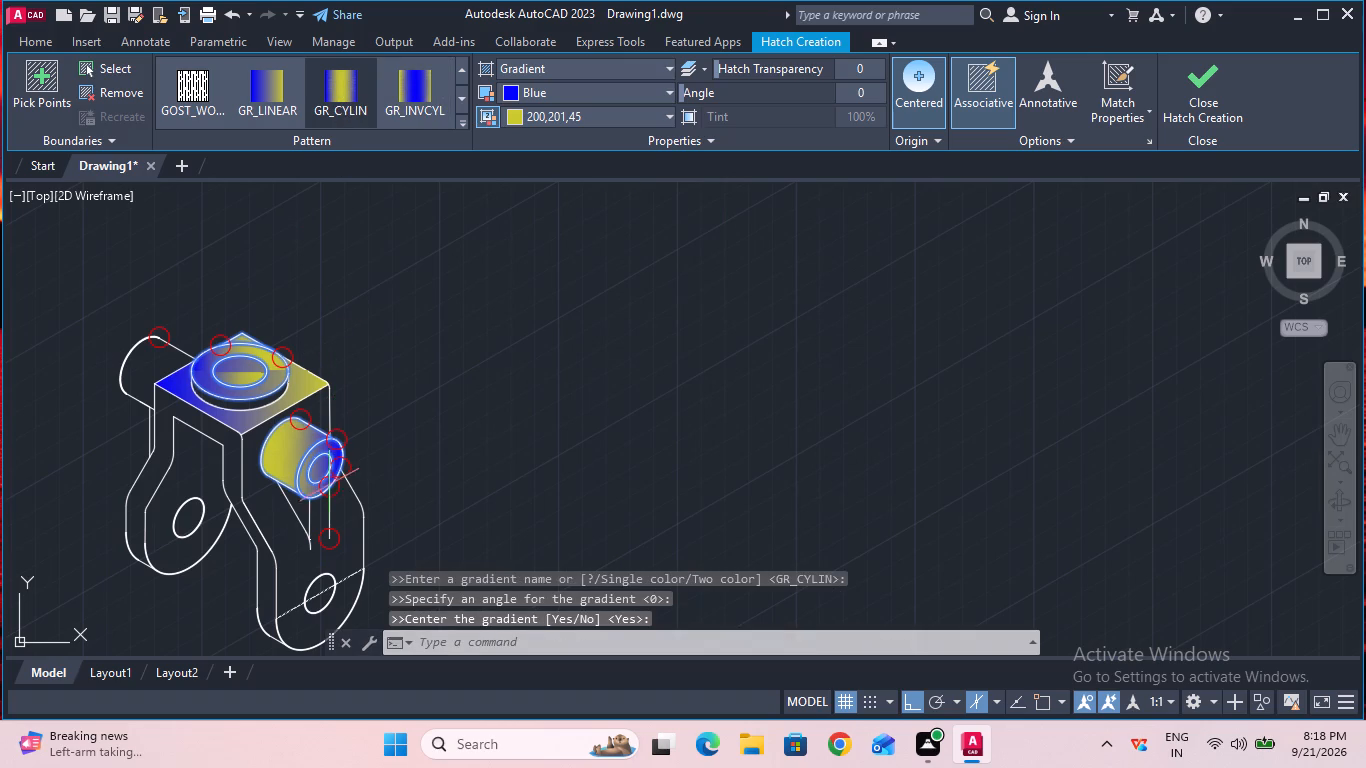
click(649, 95)
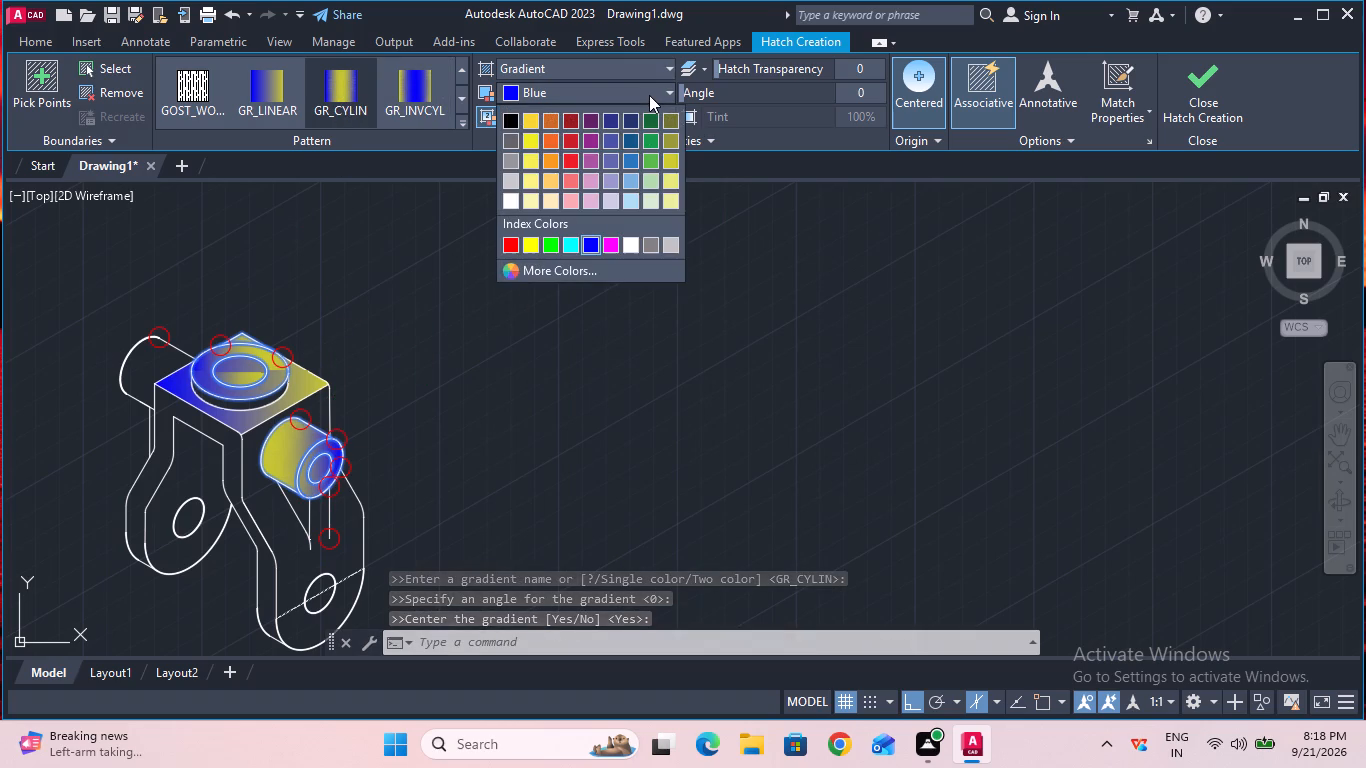
click(535, 119)
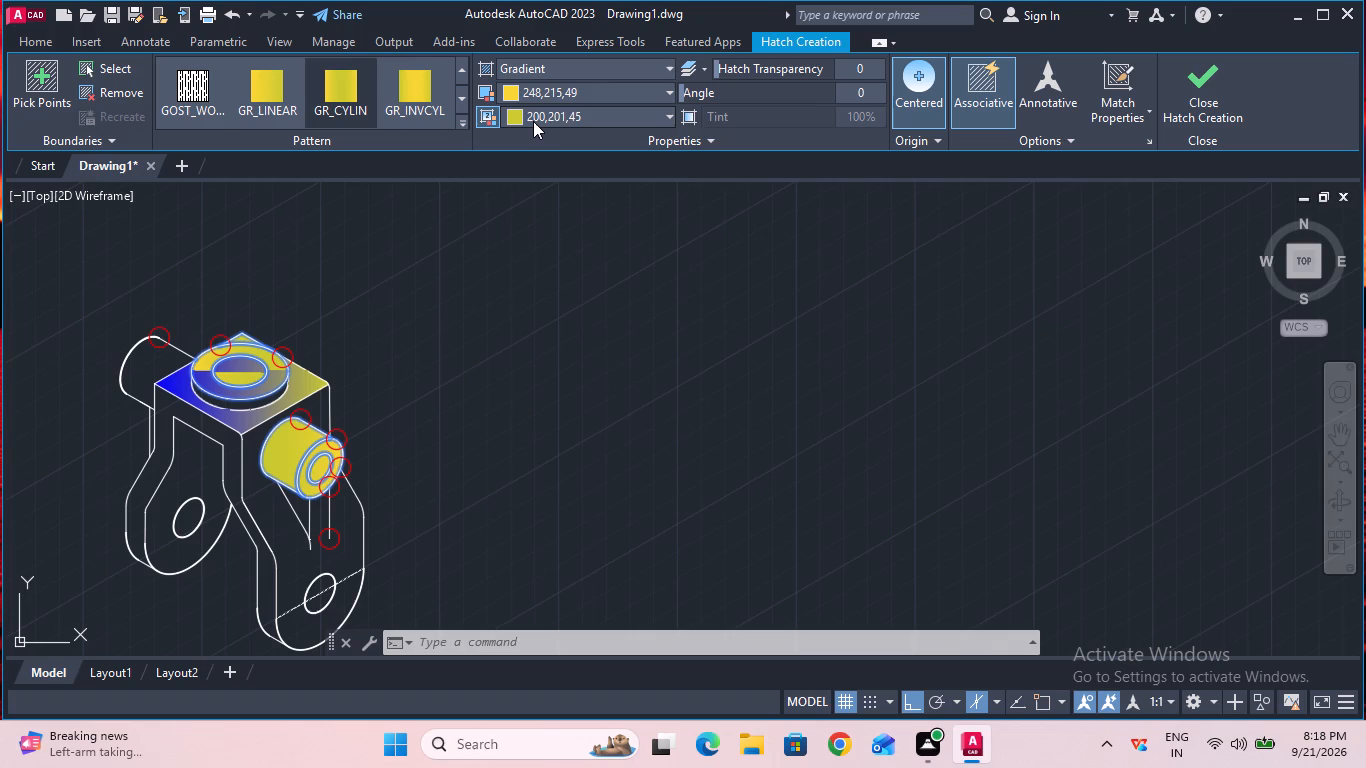
click(273, 111)
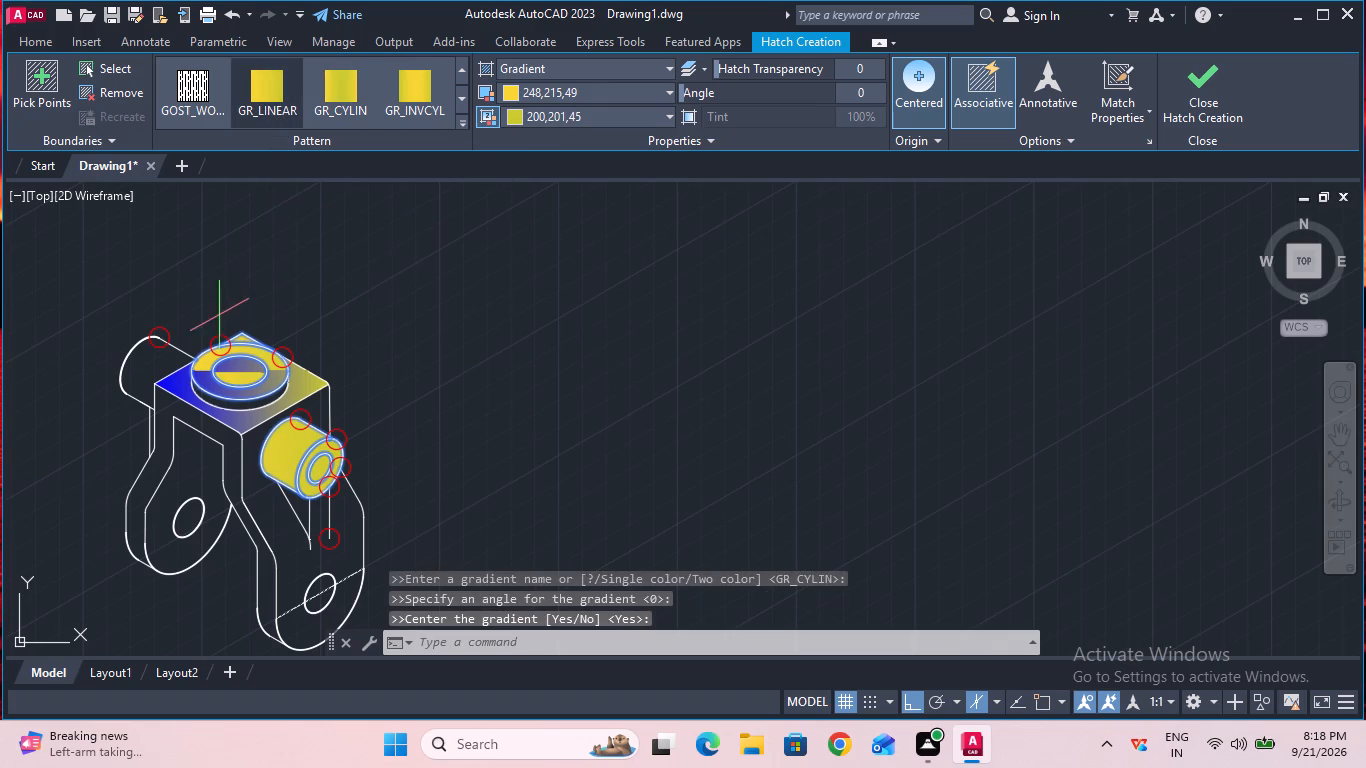
double_click(149, 366)
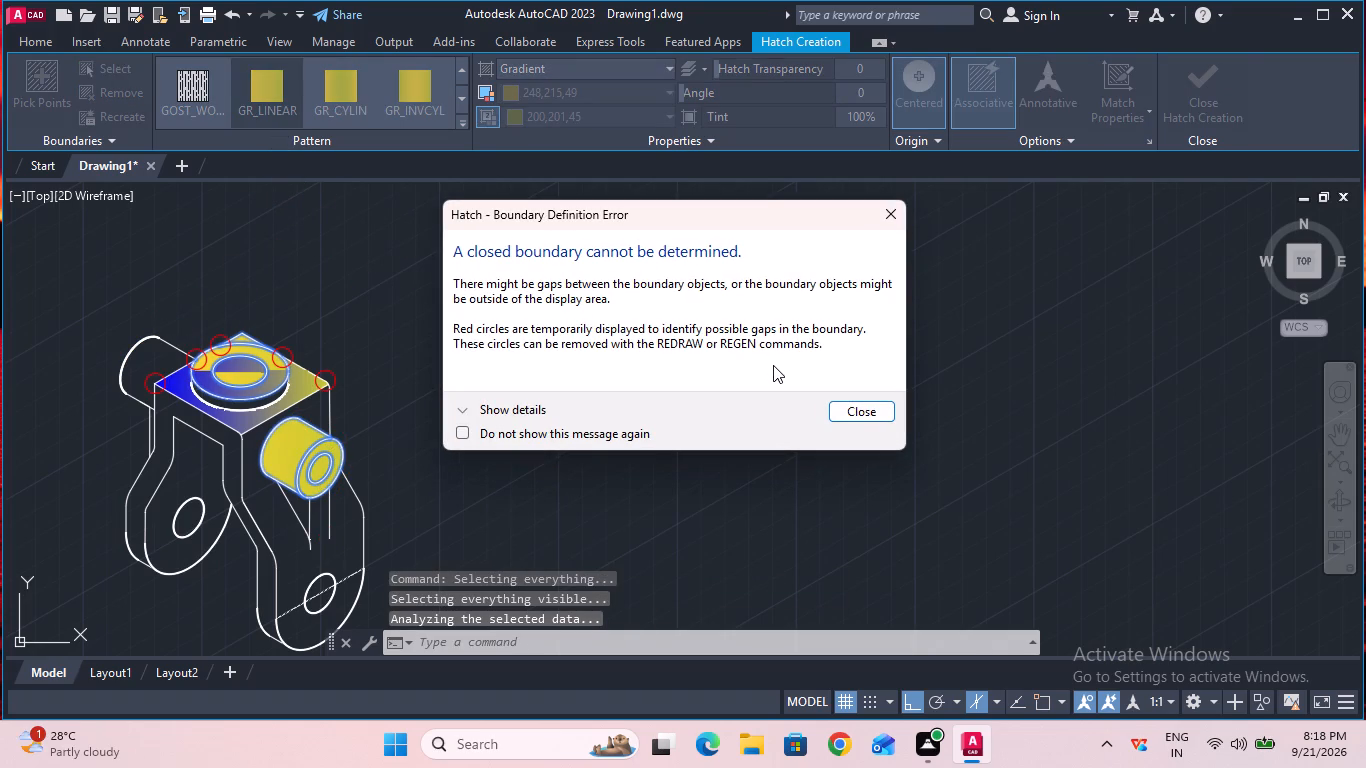
click(851, 401)
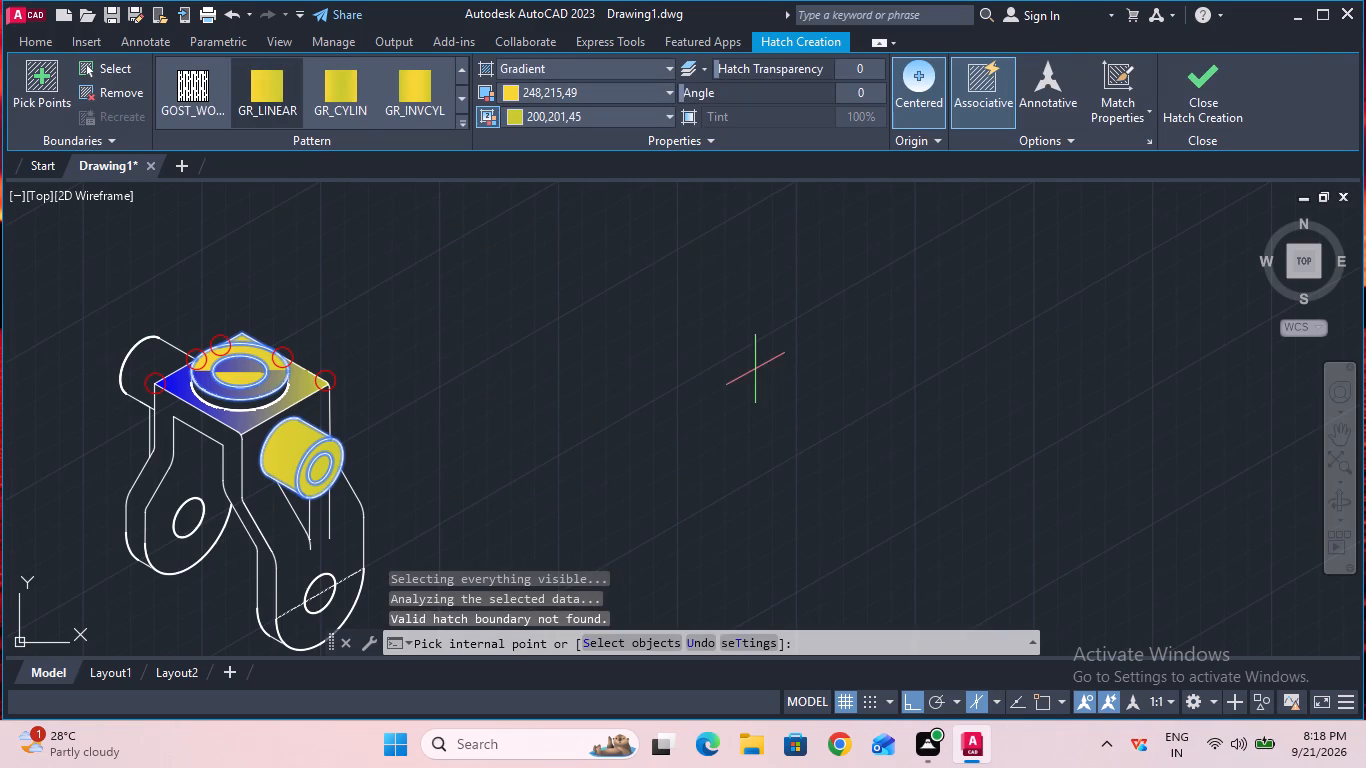
key(Escape)
key(Escape)
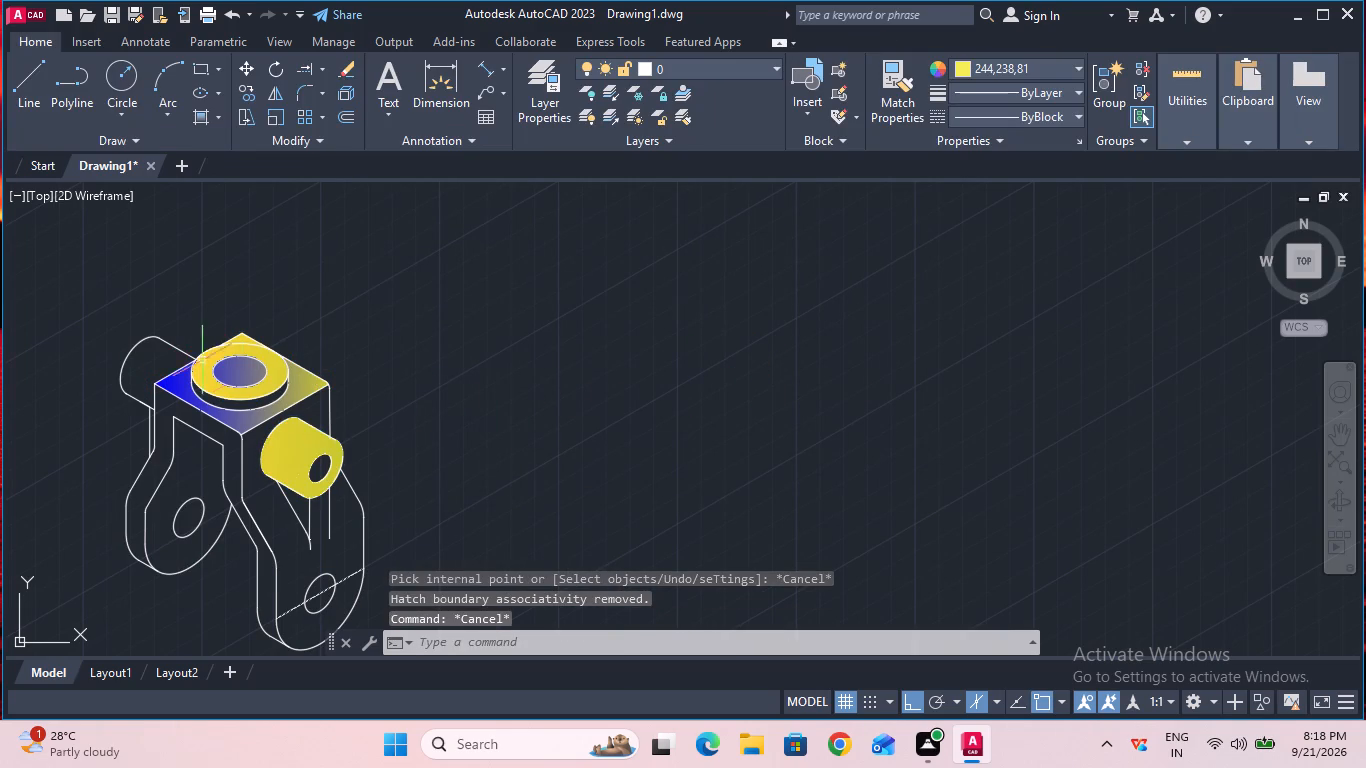
Select the whole bracket and run Join on its objects.
click(58, 280)
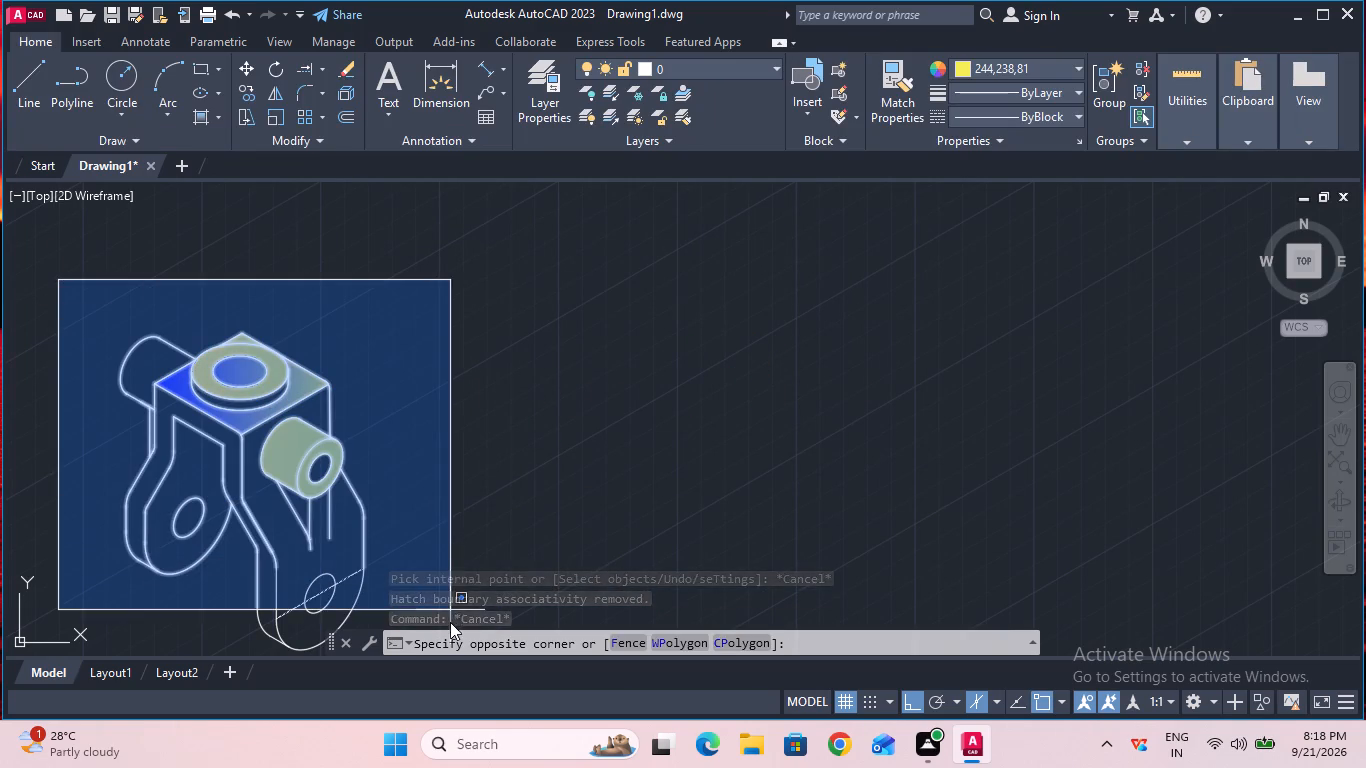
key(Escape)
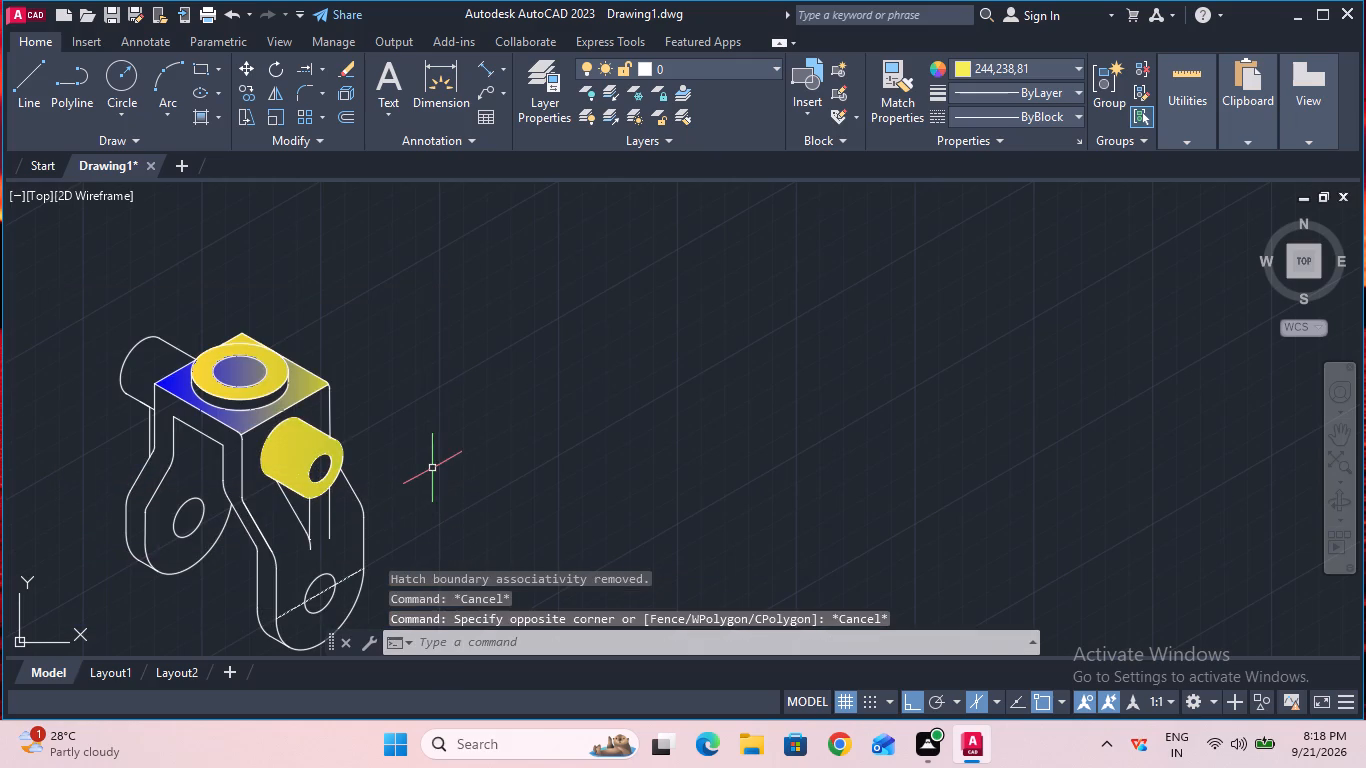
click(1348, 434)
drag(956, 320, 960, 276)
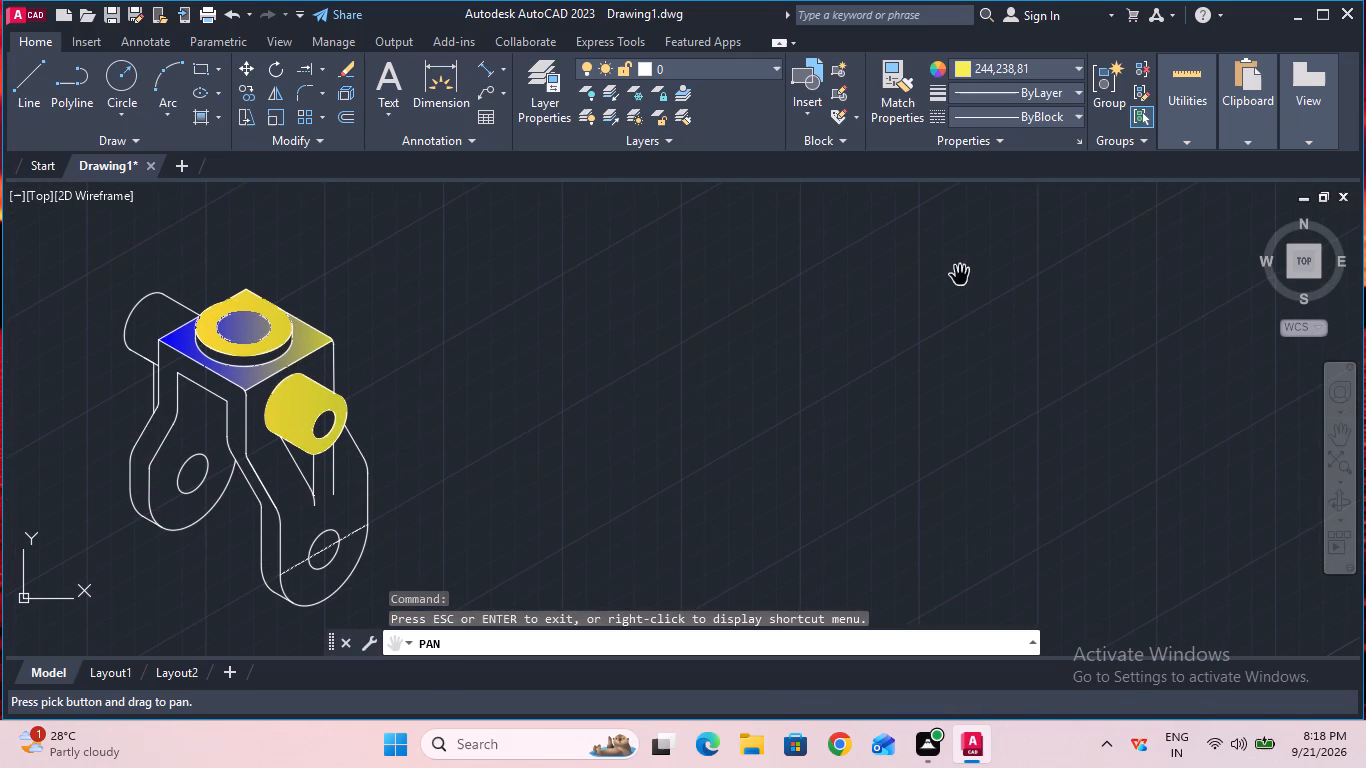
key(Escape)
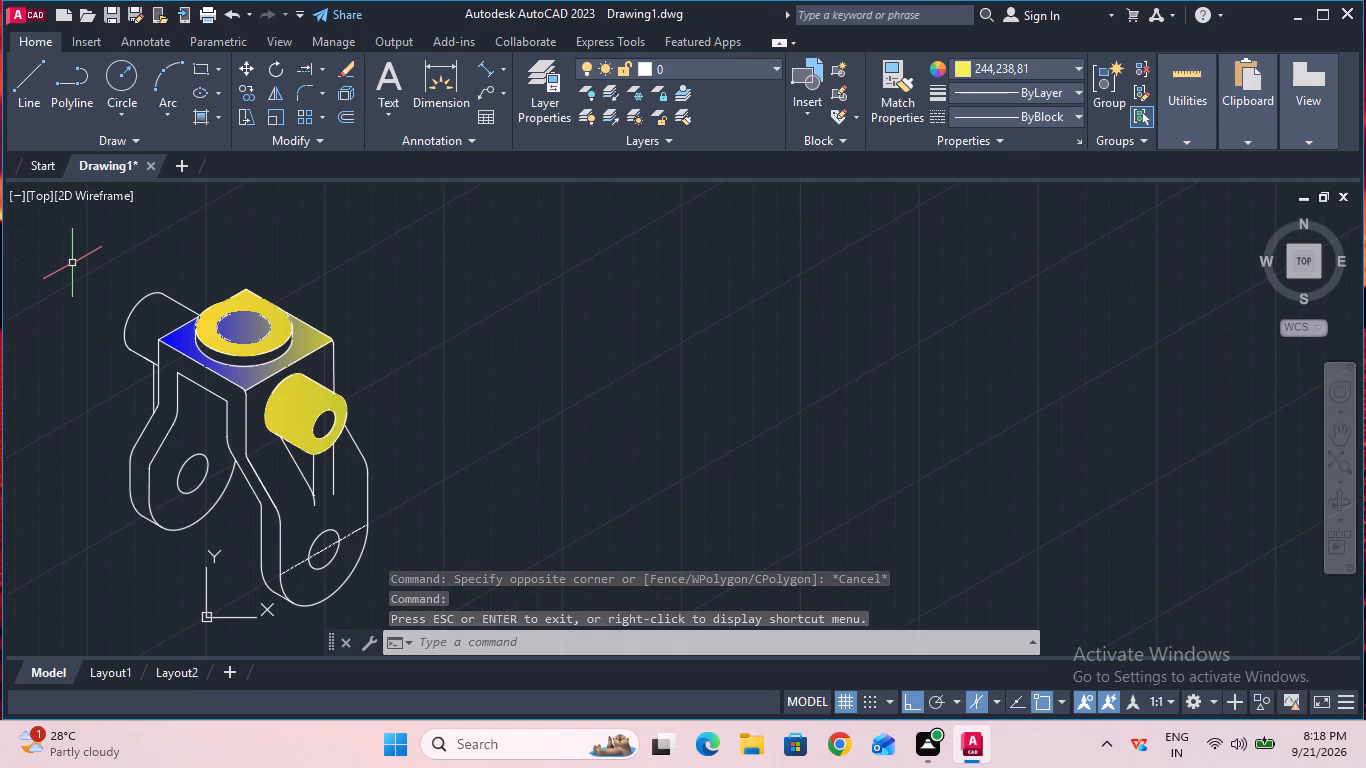
click(74, 246)
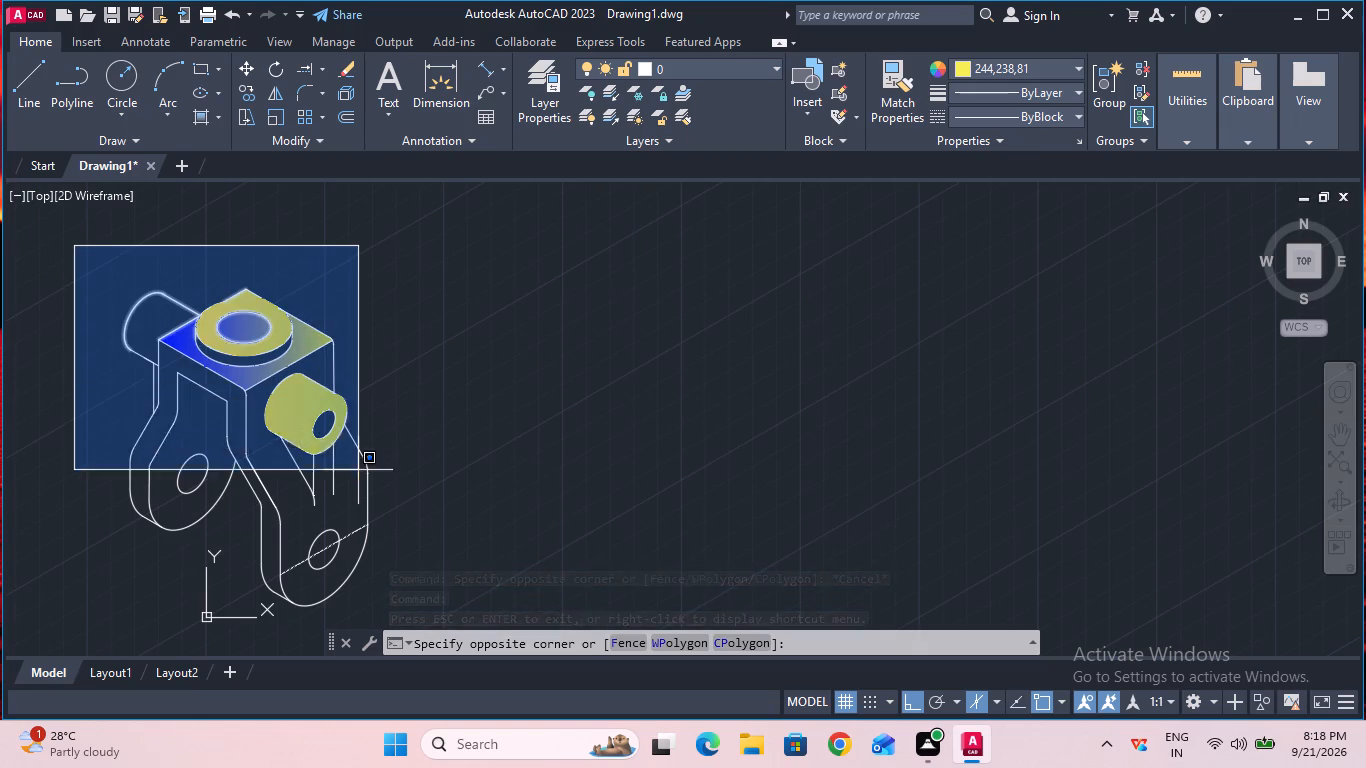
click(389, 614)
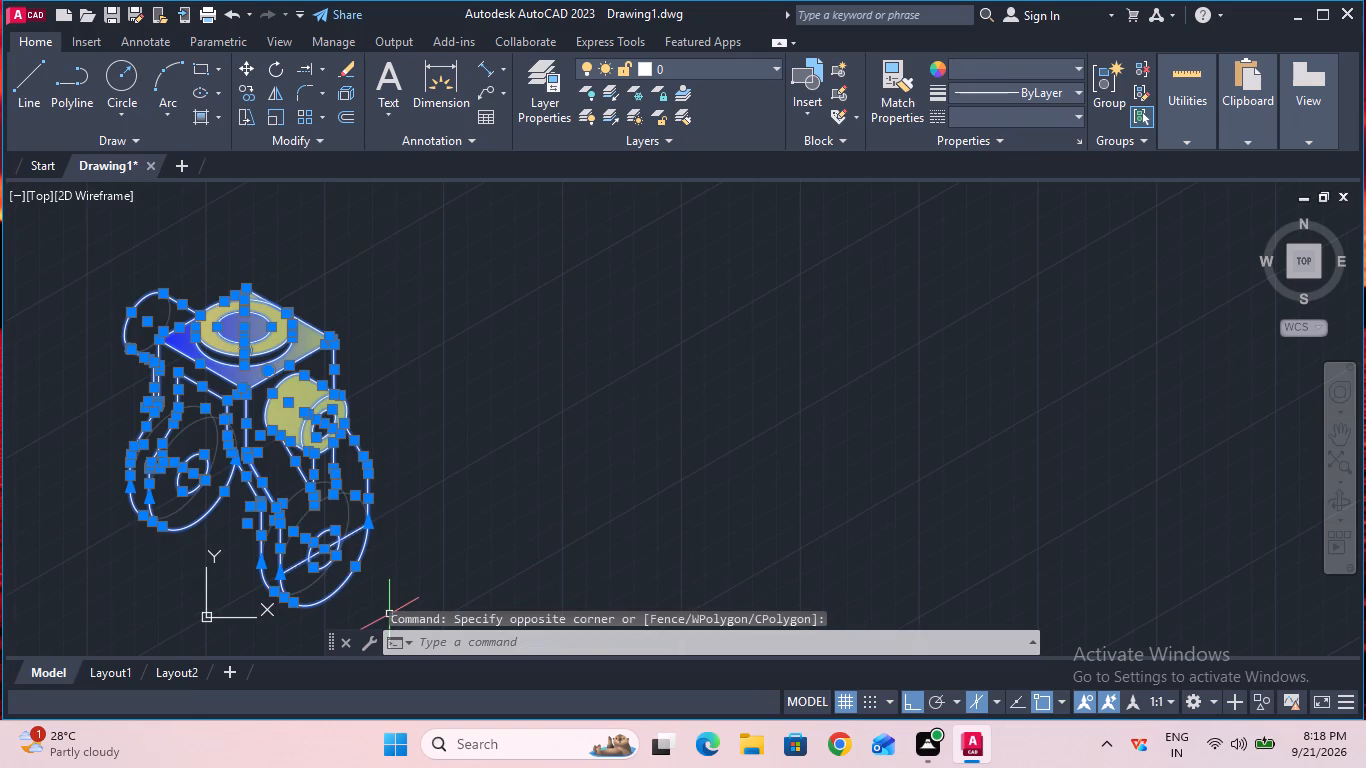
text(joi)
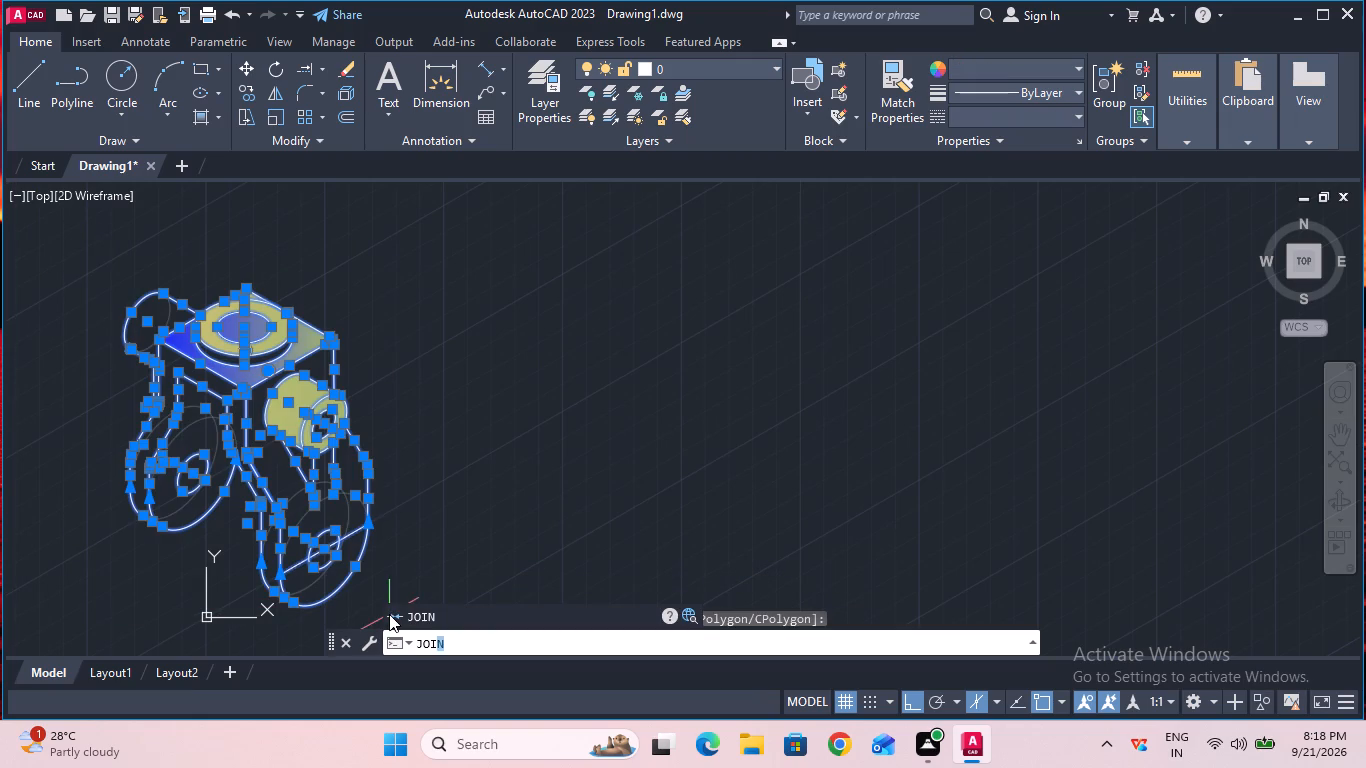
key(n)
click(410, 616)
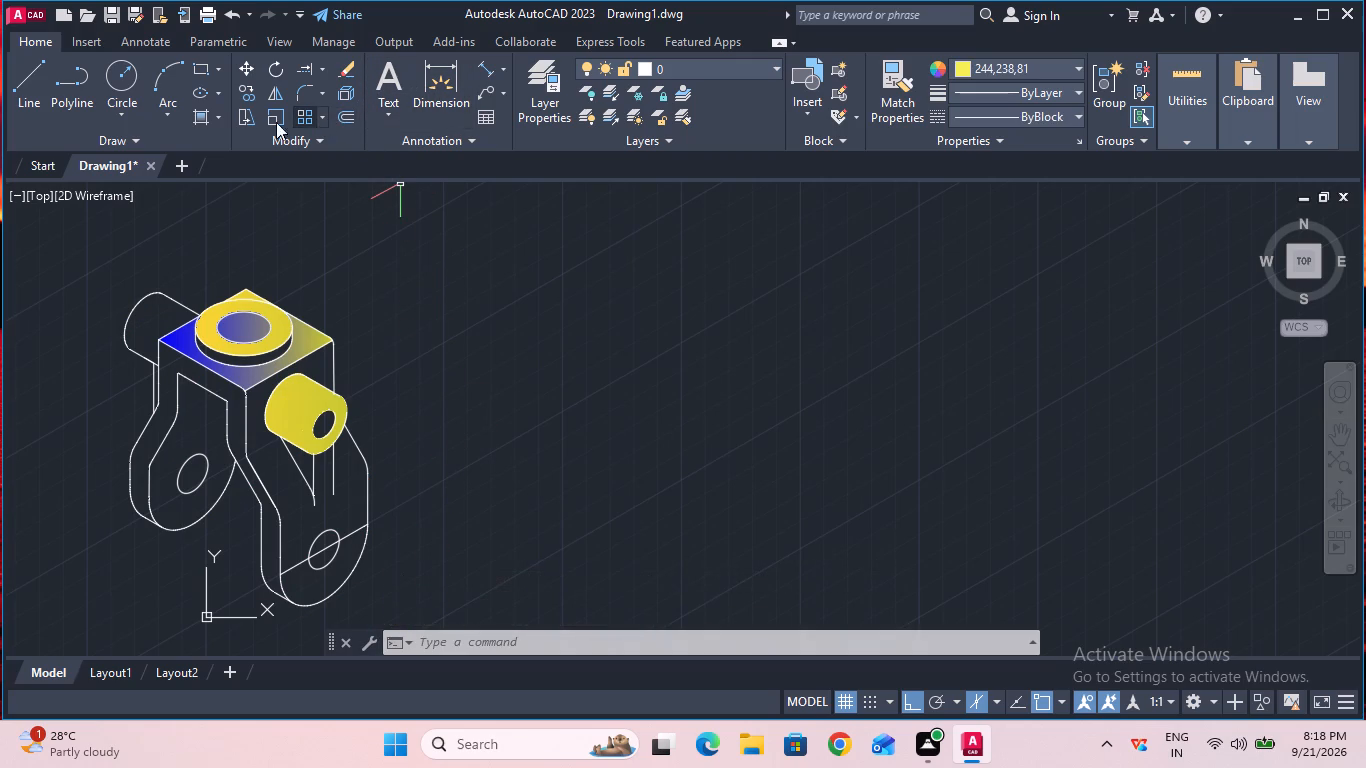
Fill the left arm's side face, the right arm's side face and the fork's front face with a 248,215,49 to 200,201,45 linear gradient.
click(203, 124)
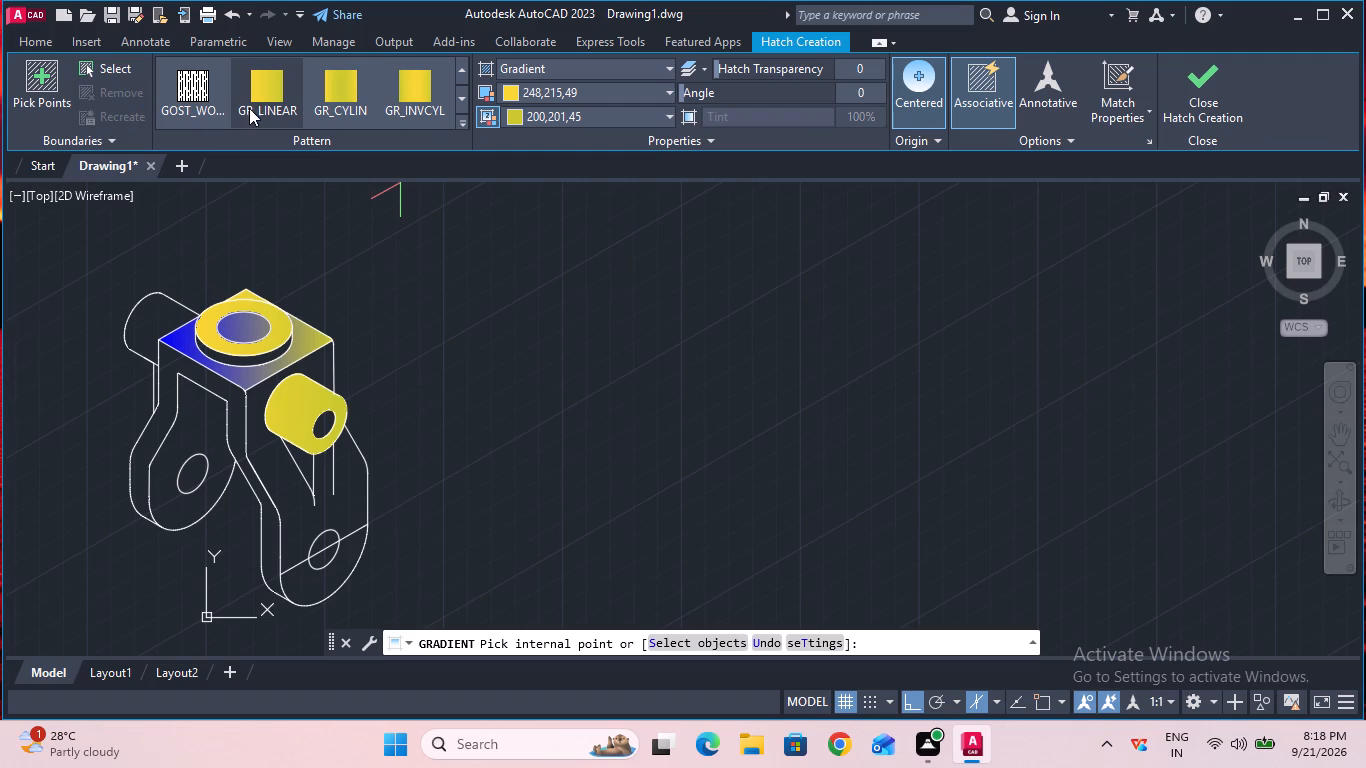
click(253, 106)
click(189, 431)
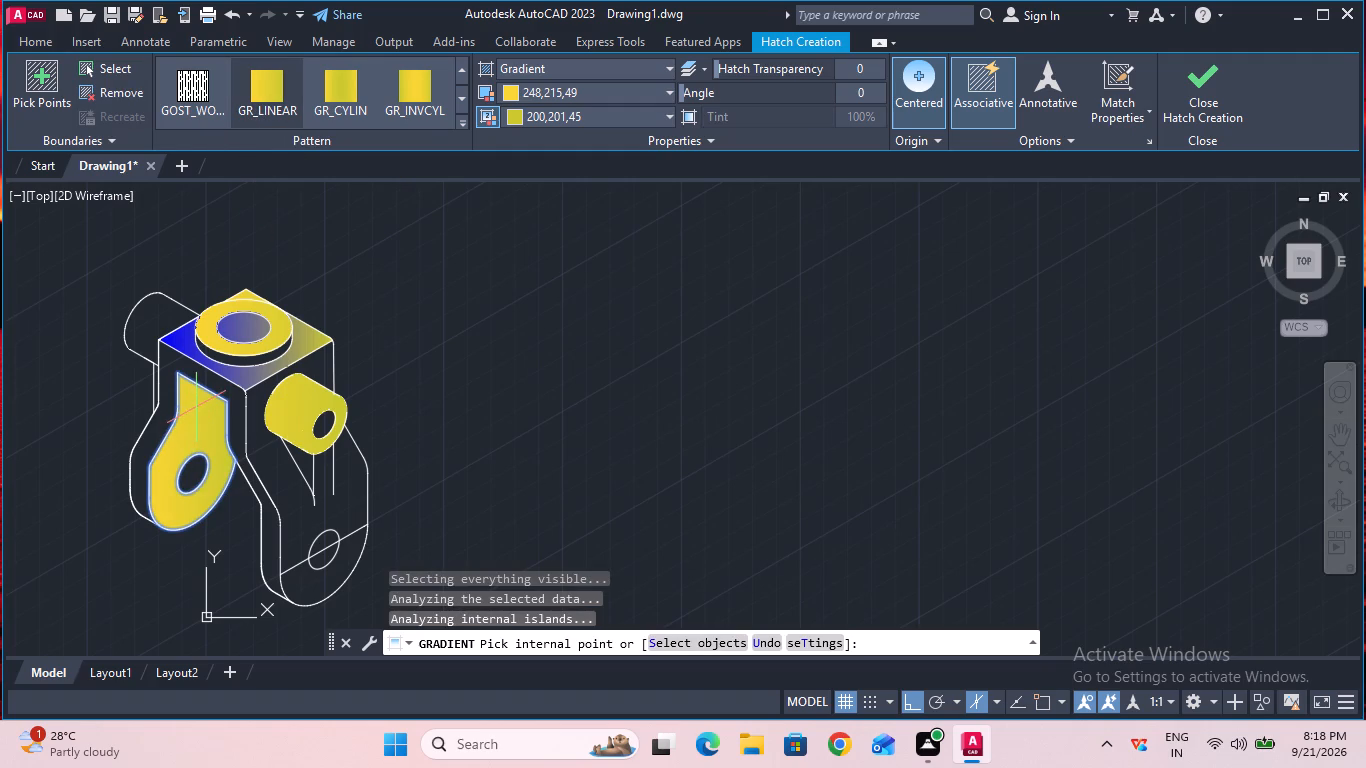
click(276, 479)
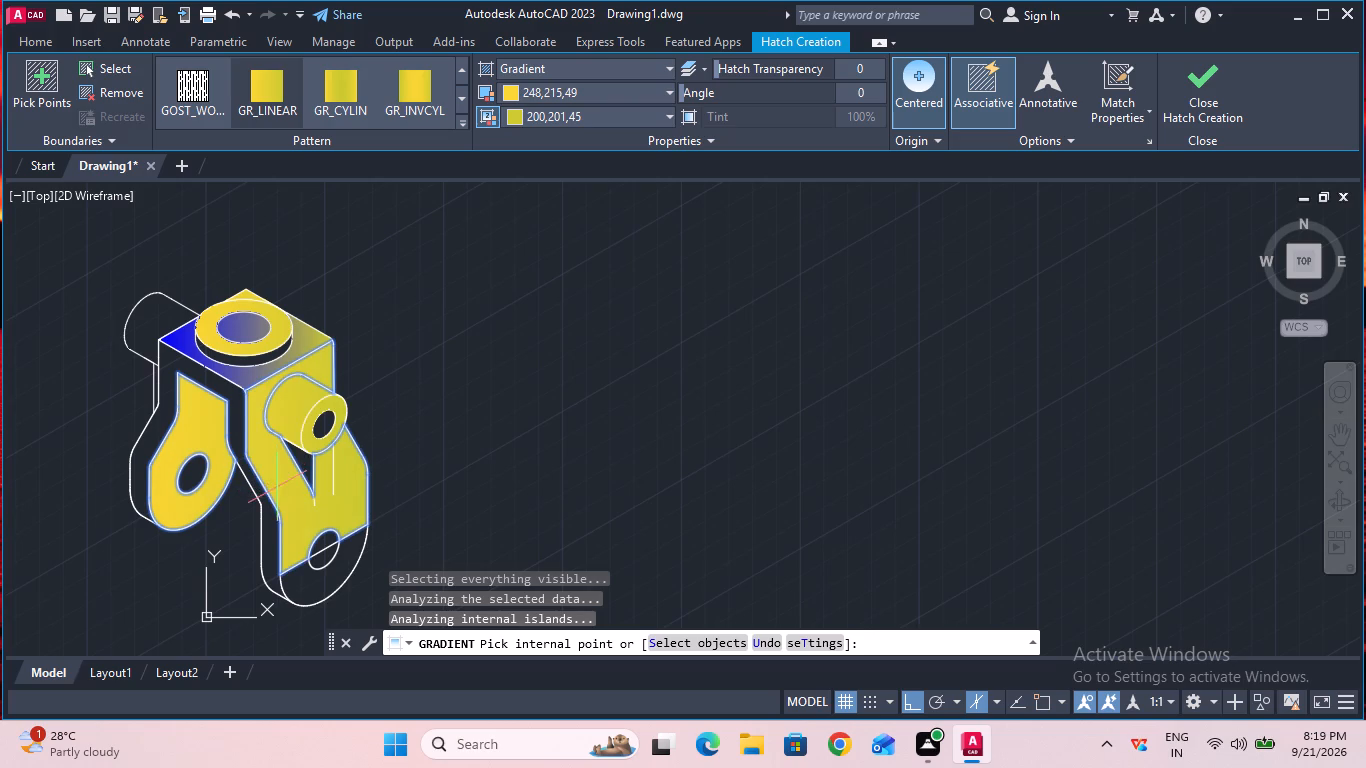
click(266, 511)
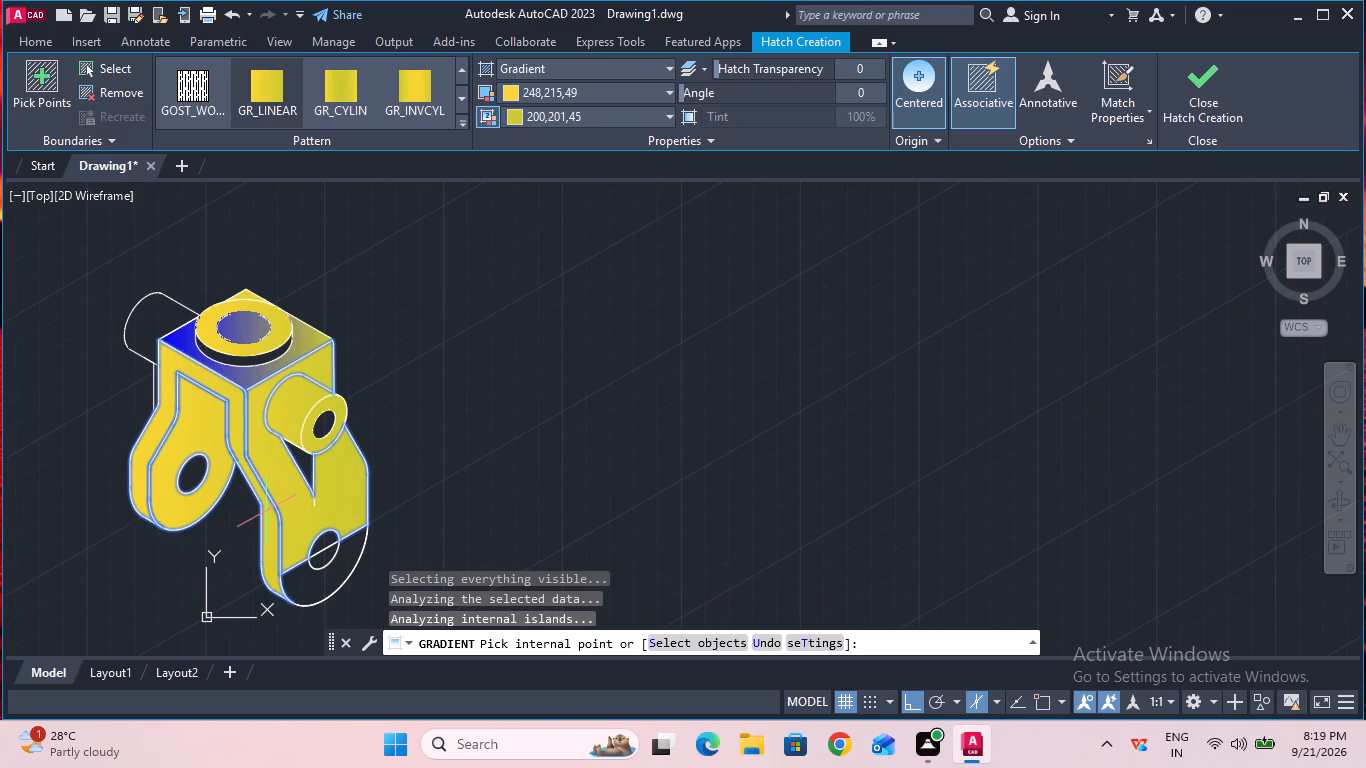
click(266, 511)
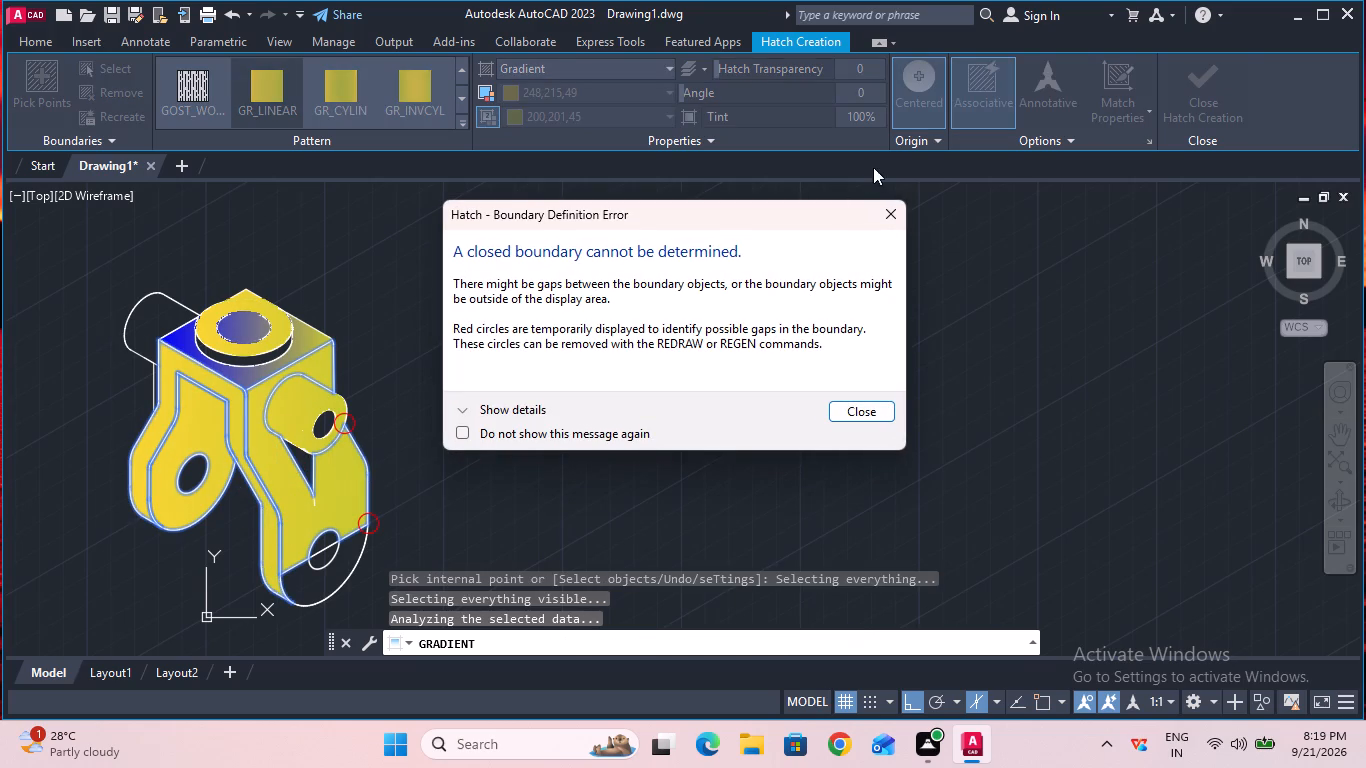
click(884, 206)
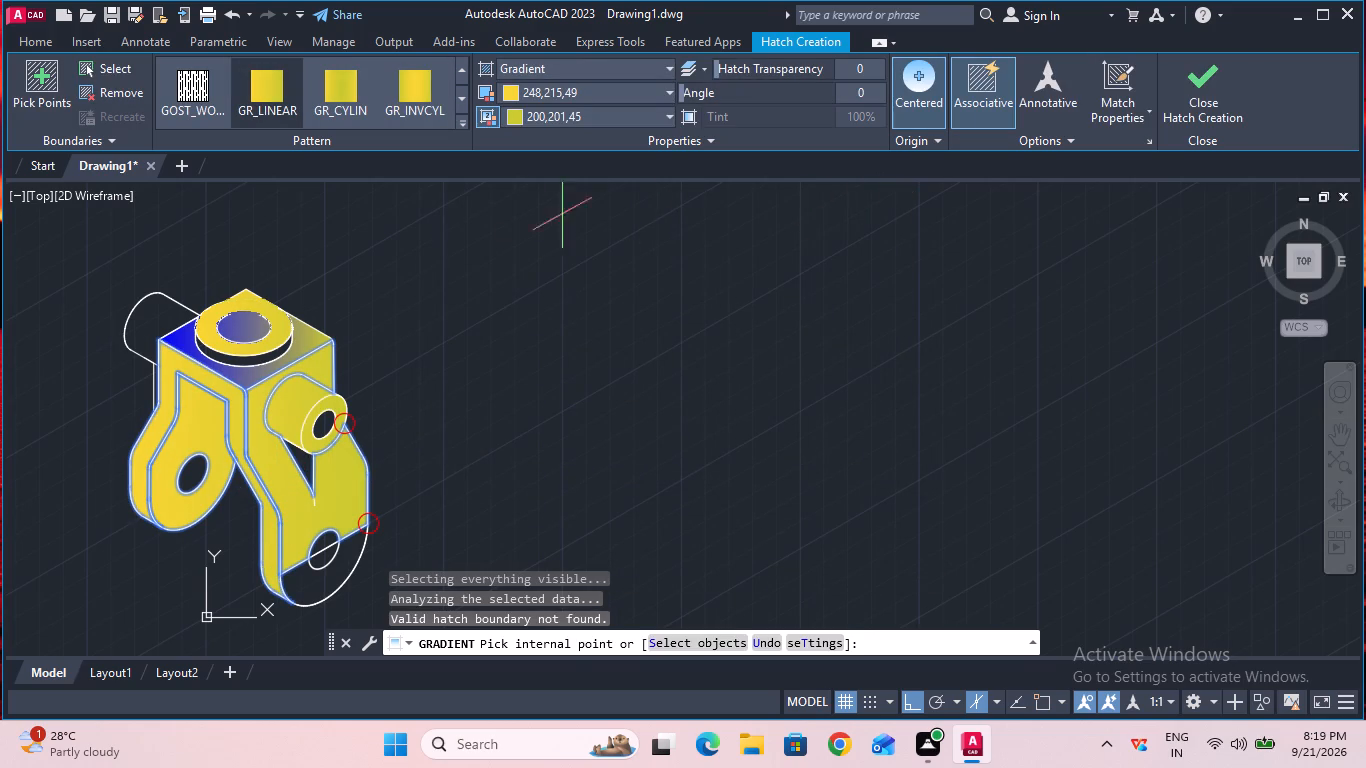
Extend the GR_LINEAR fill to the triangular area below the front cylinder and the right arm's rounded lower end.
click(254, 93)
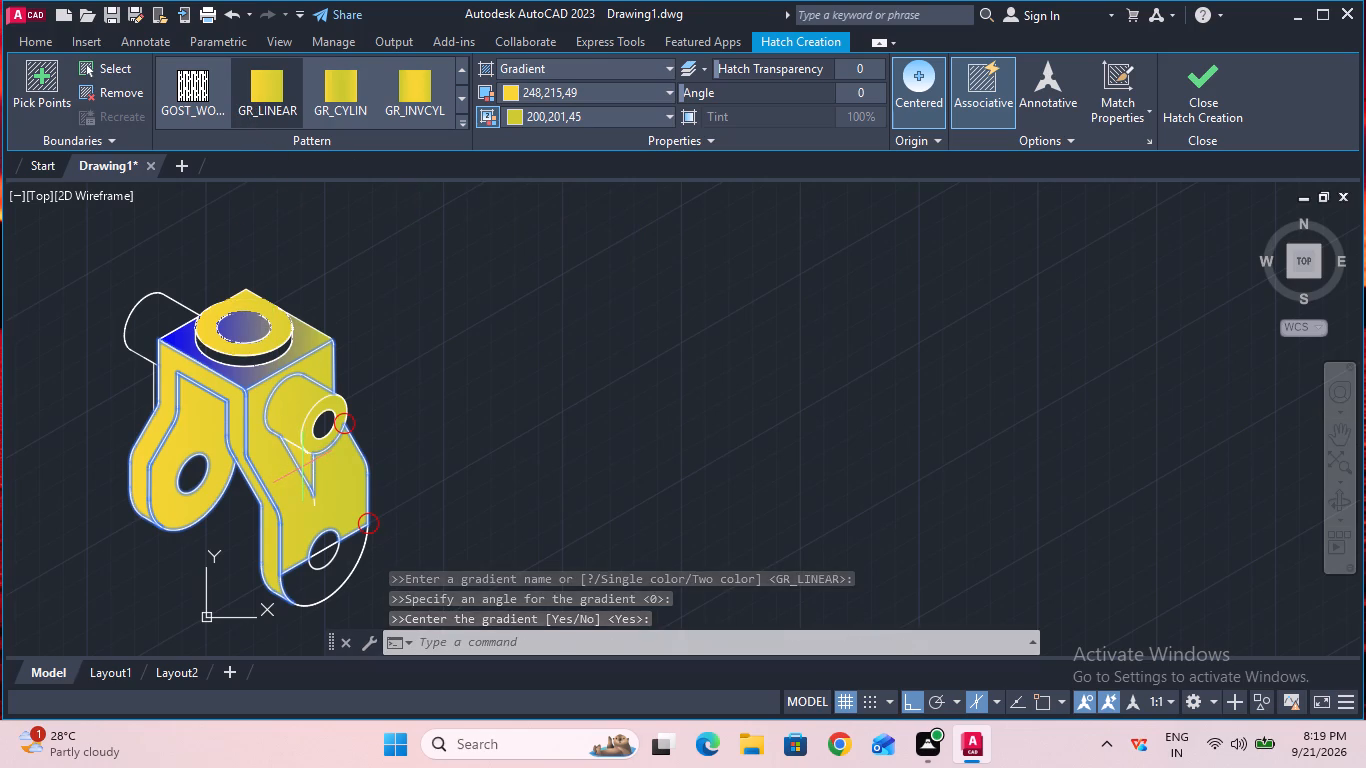
click(302, 467)
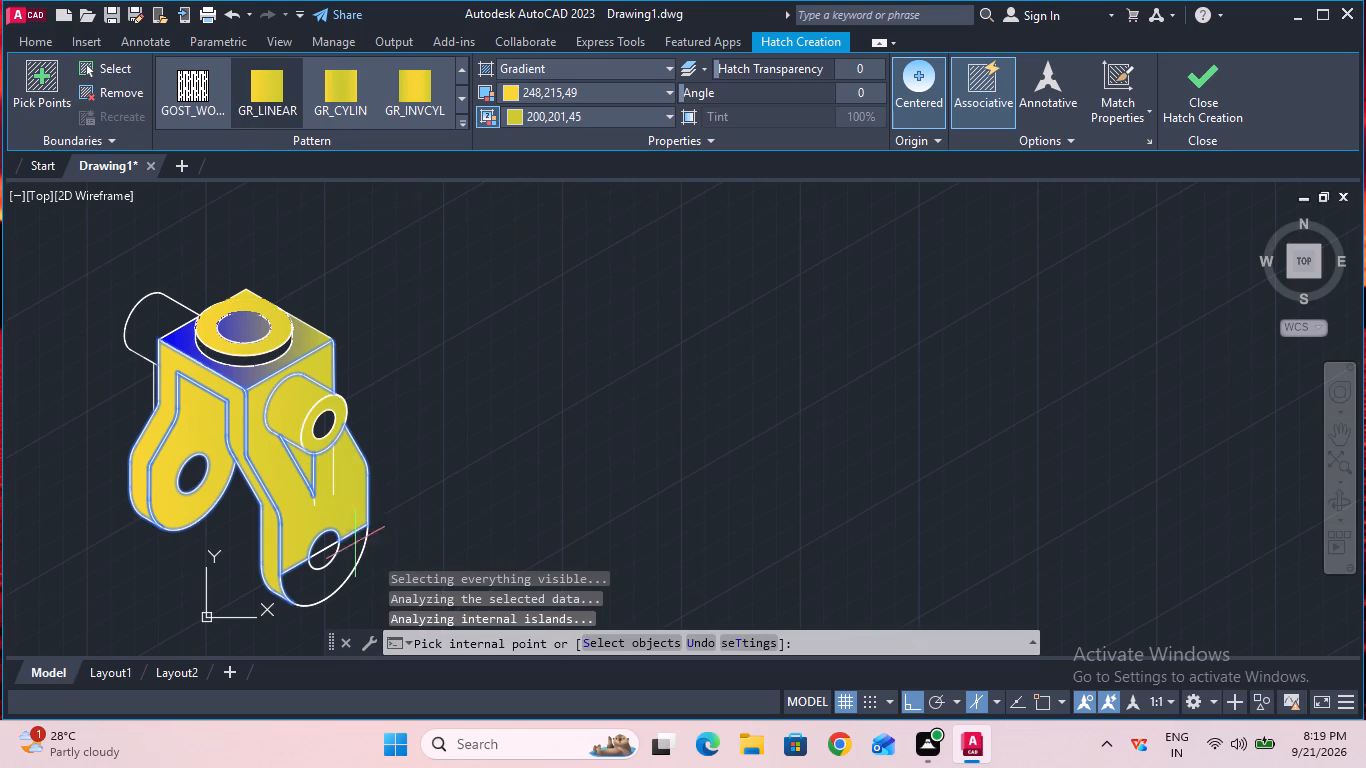
click(338, 565)
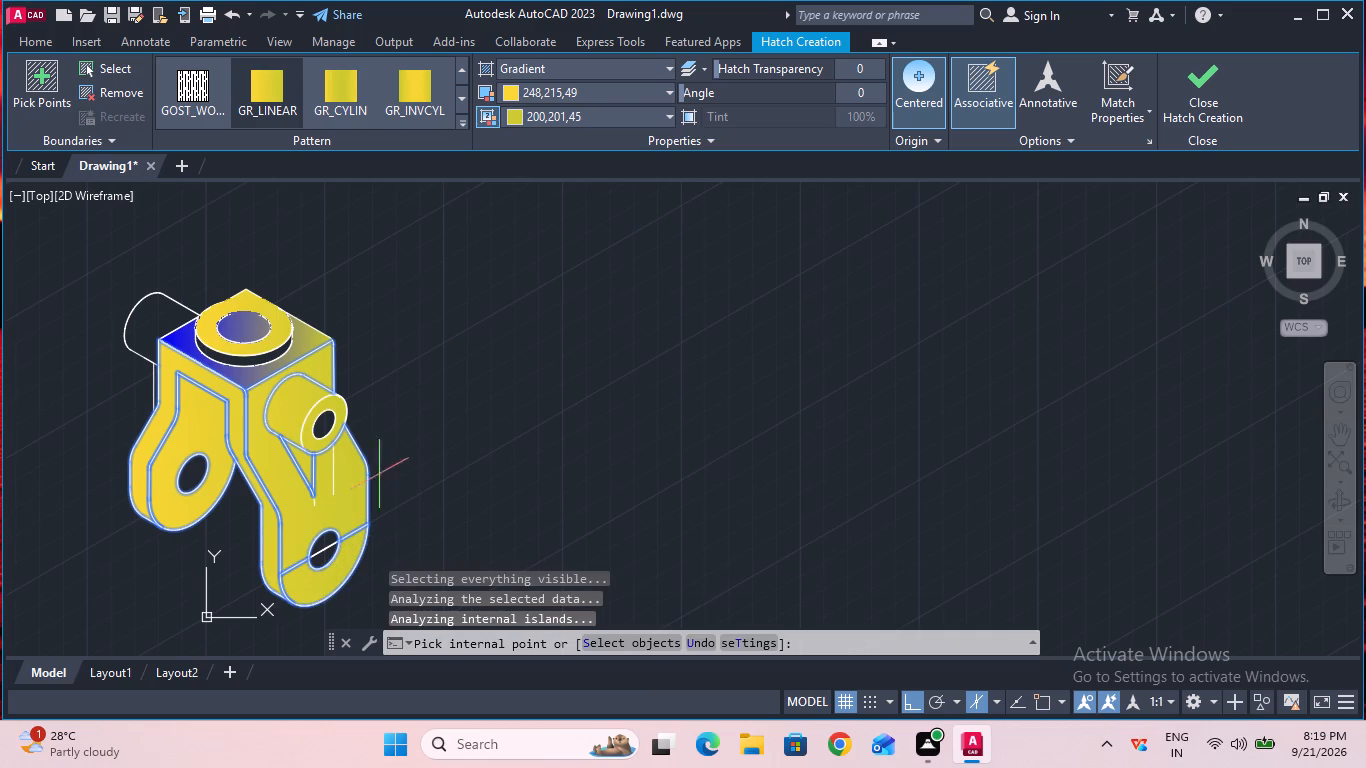
Fill the rear cylinder with the GR_LINEAR gradient from 248,215,49 to 200,201,45.
click(167, 312)
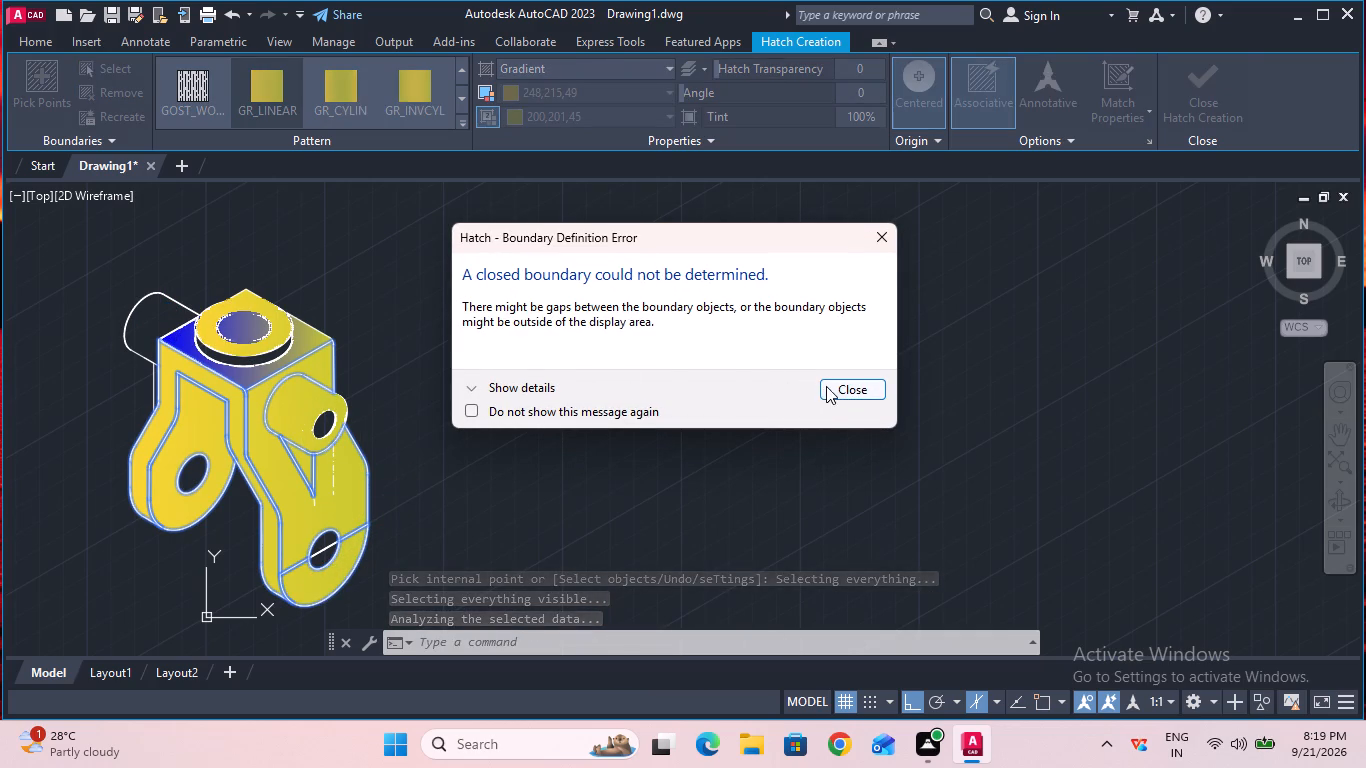
click(826, 386)
click(270, 87)
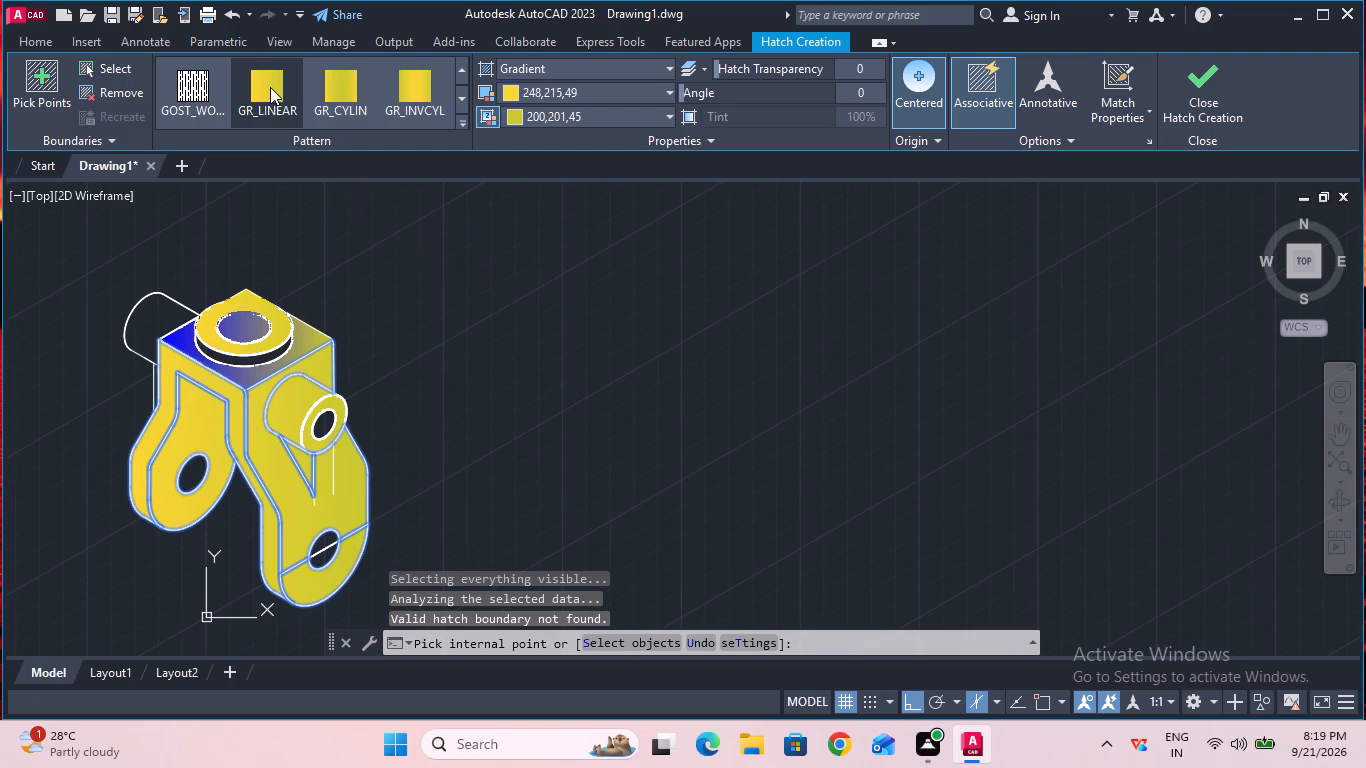
click(149, 309)
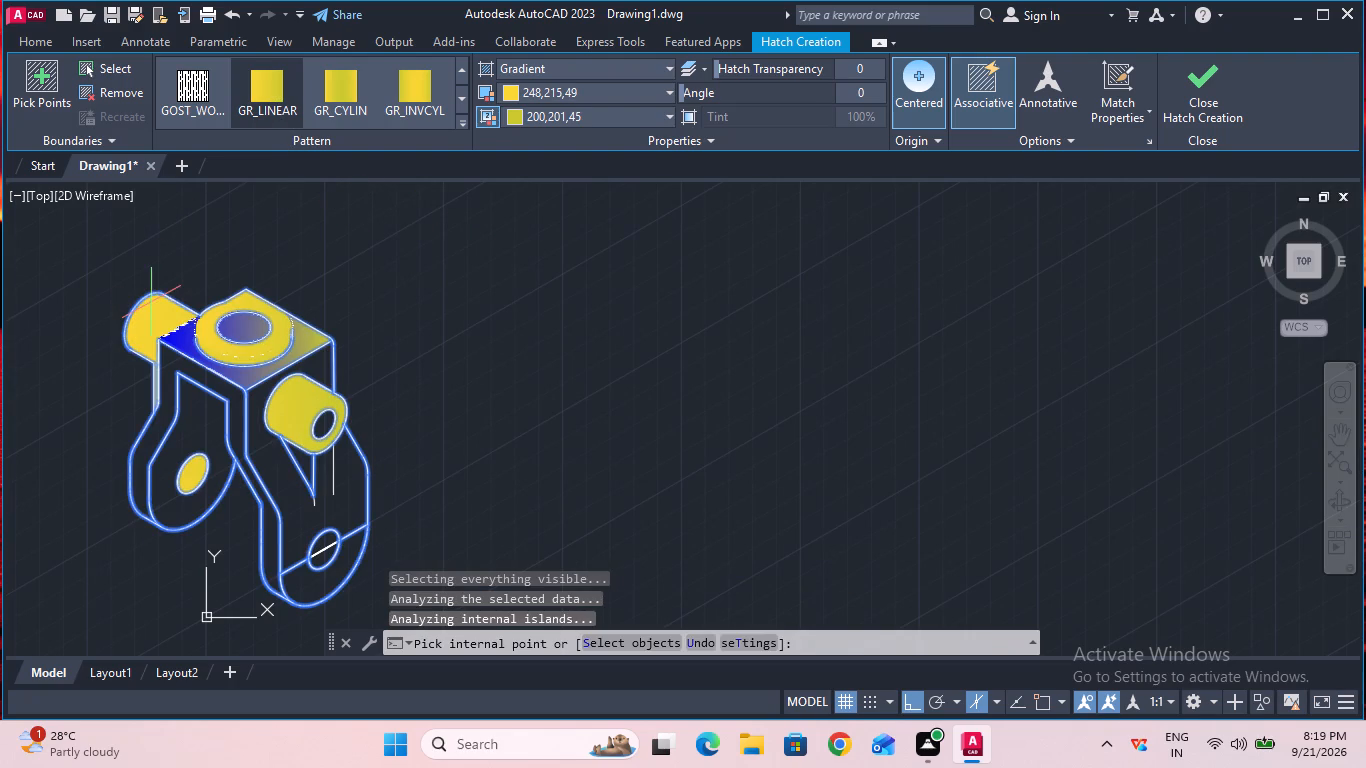
double_click(151, 302)
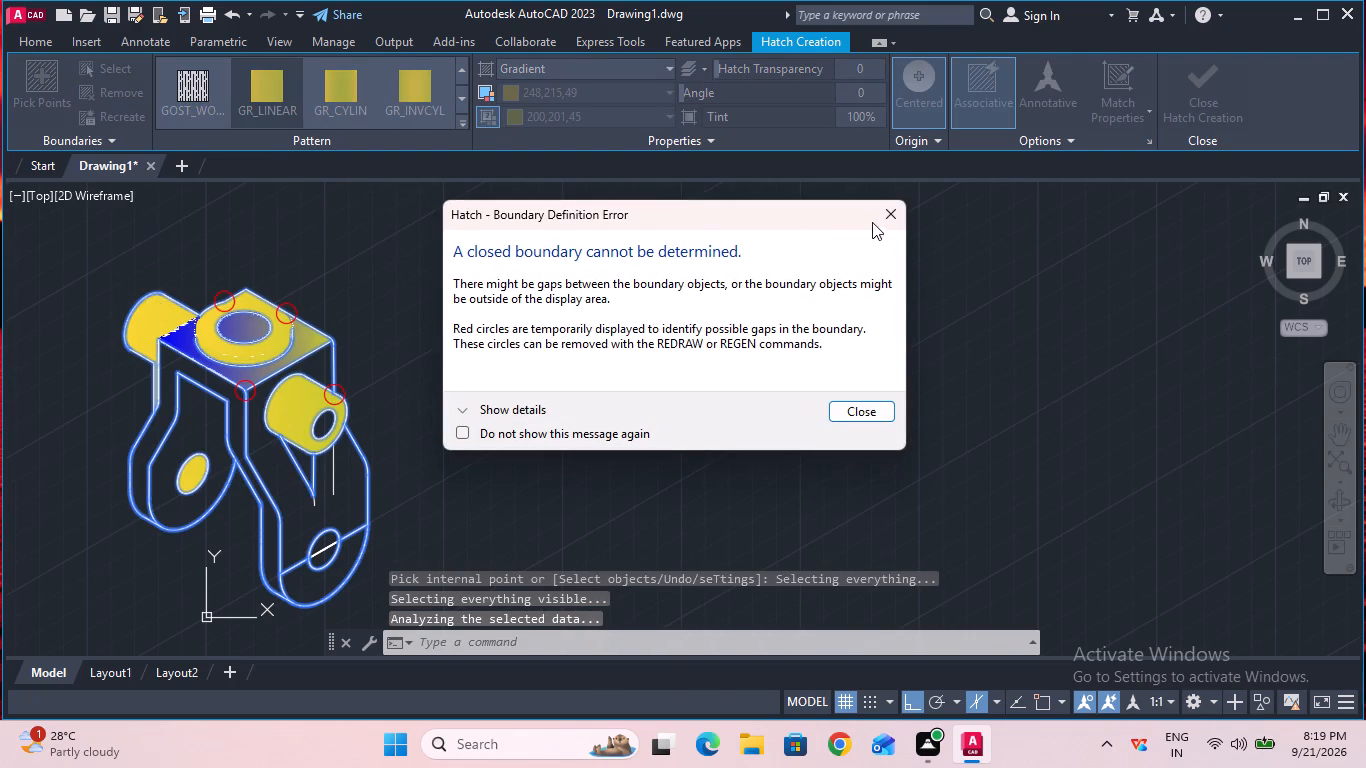
click(877, 220)
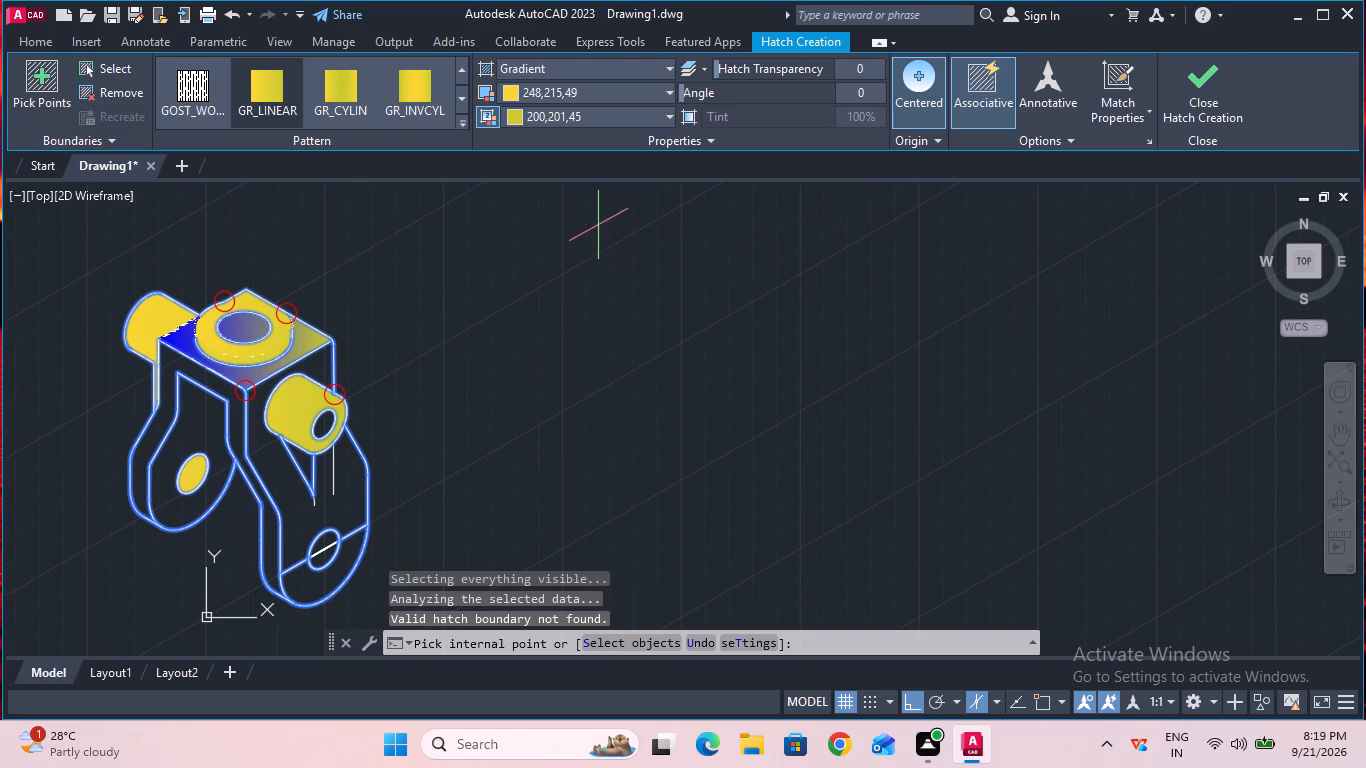
Change the active fills to a GR_CYLIN gradient, try to fill the fork's front face, and leave the command.
click(333, 113)
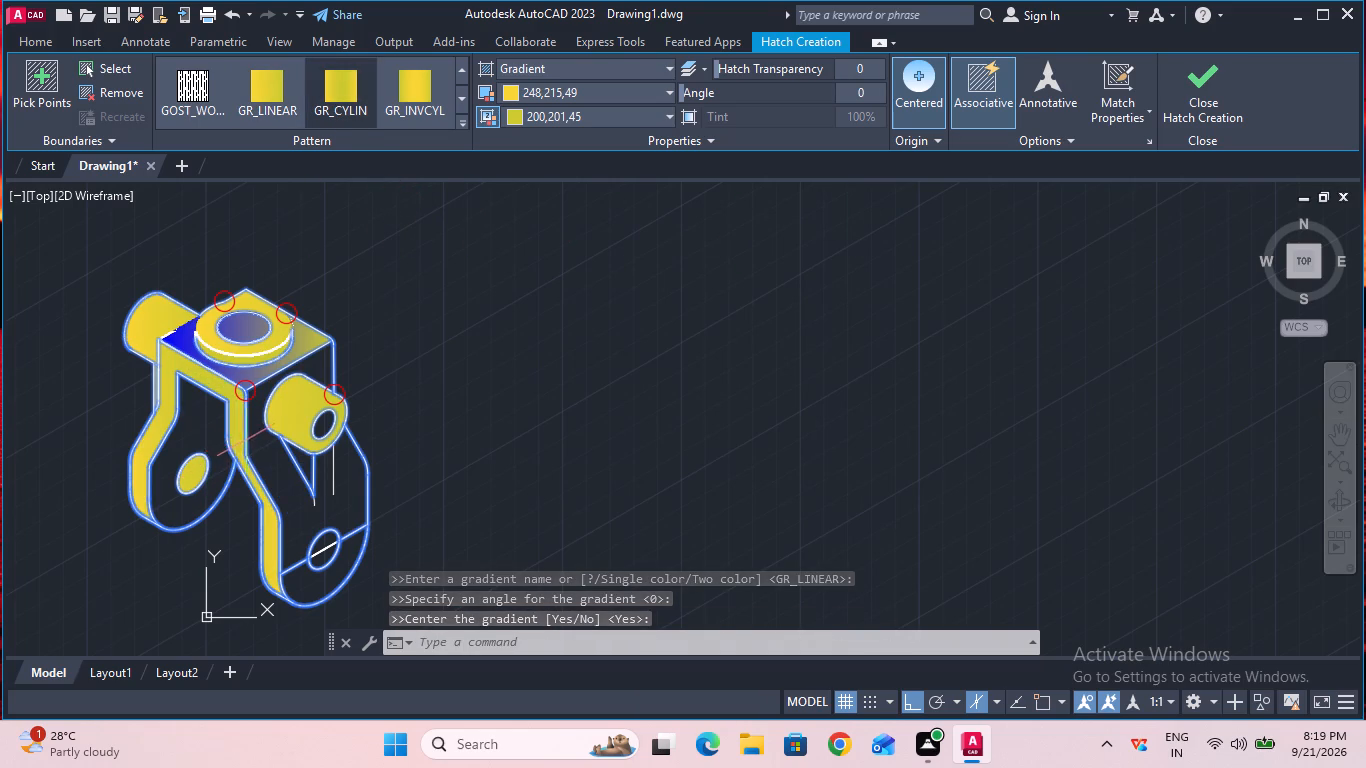
click(235, 441)
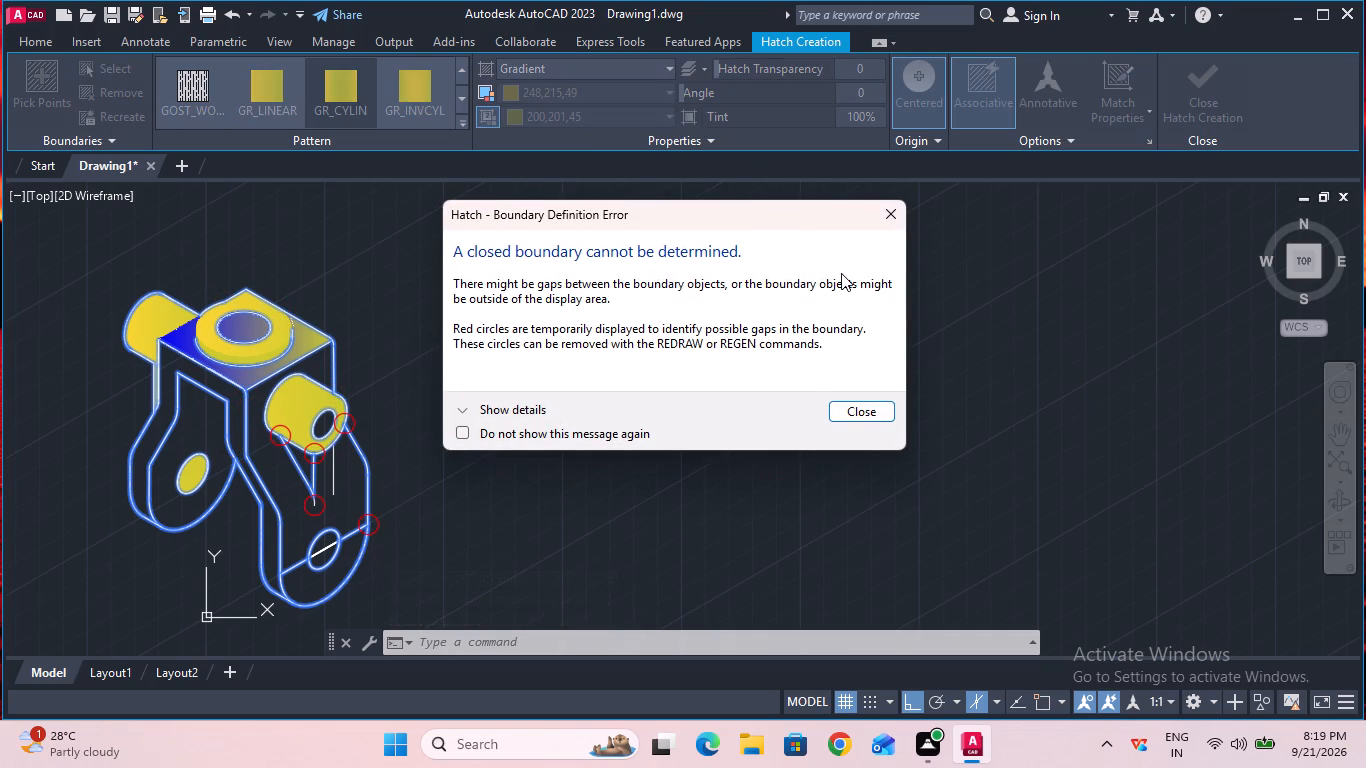
key(Escape)
key(Escape)
key(Escape)
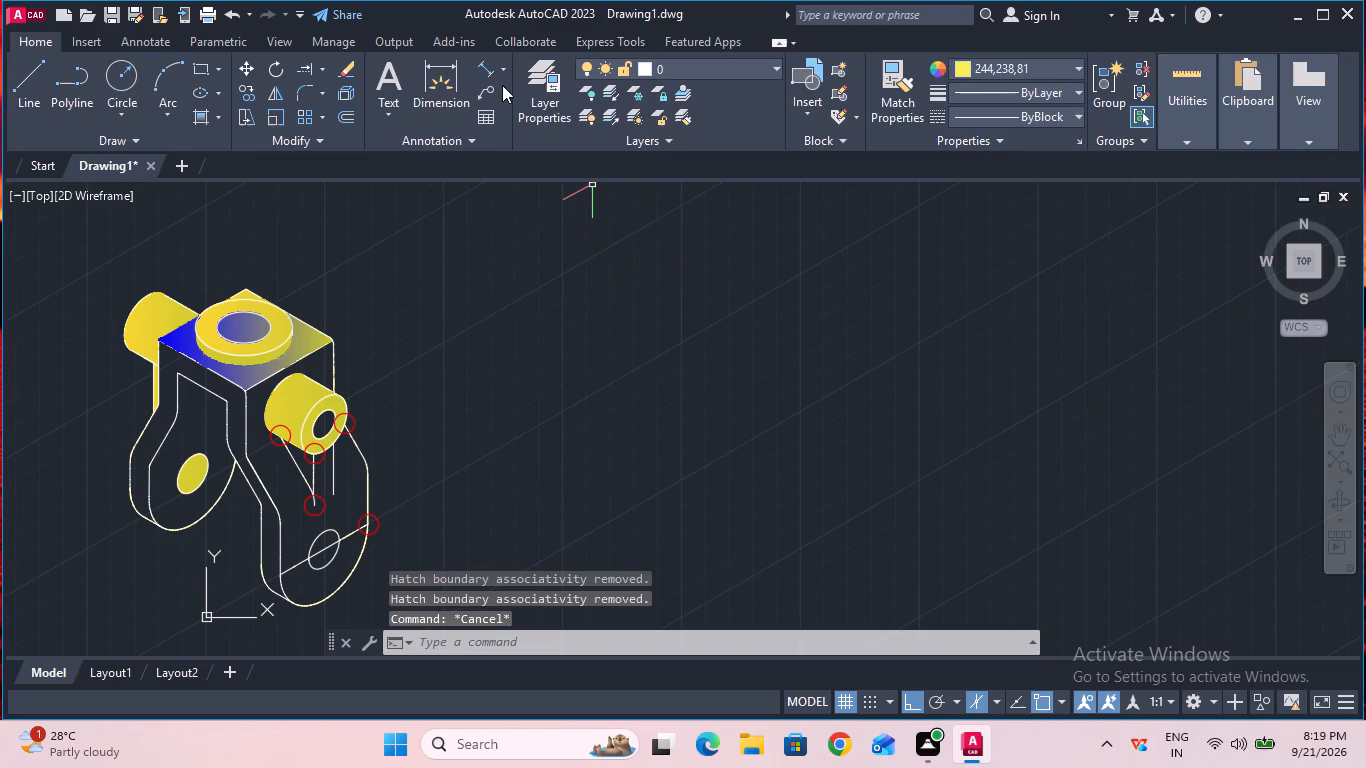
Fill the right arm's side face and rounded lower end with a one-color GR_CYLIN gradient of 248,215,49 at 100% tint.
click(223, 120)
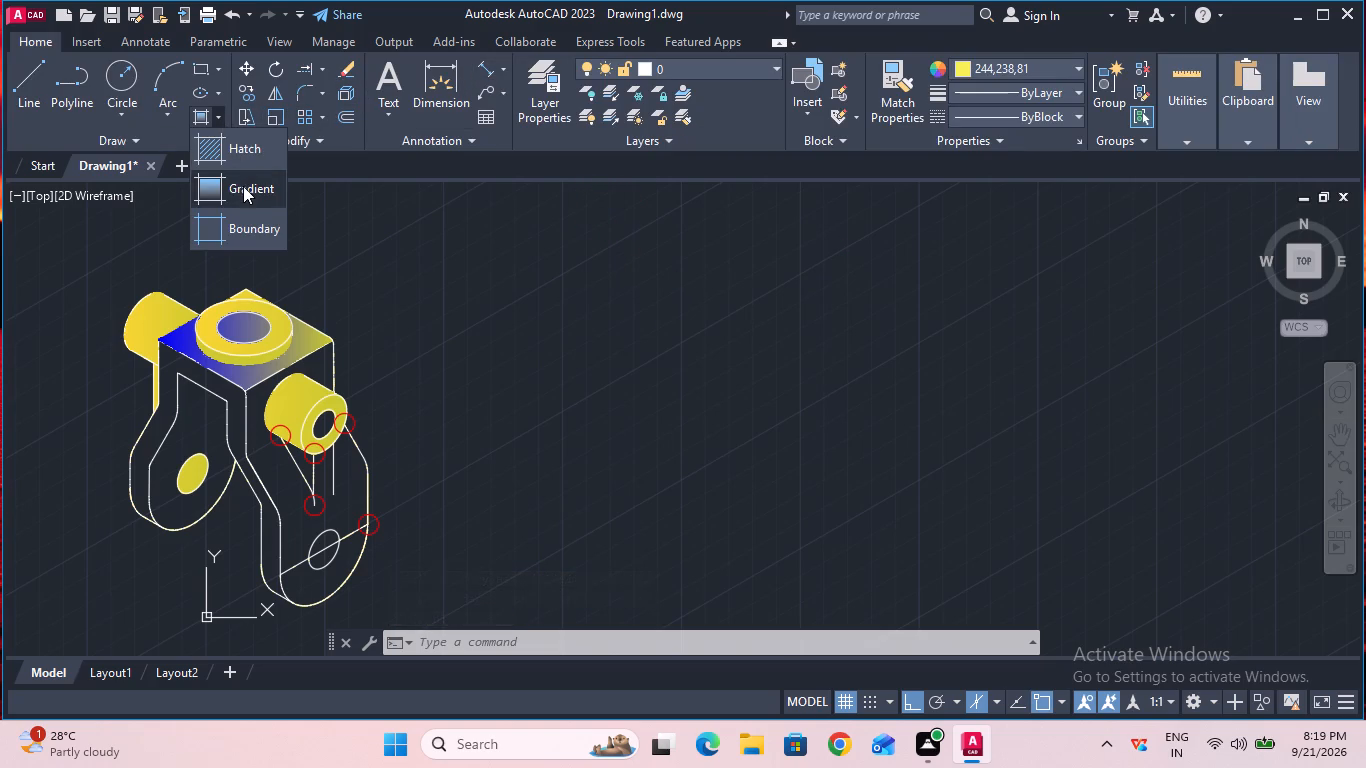
click(244, 186)
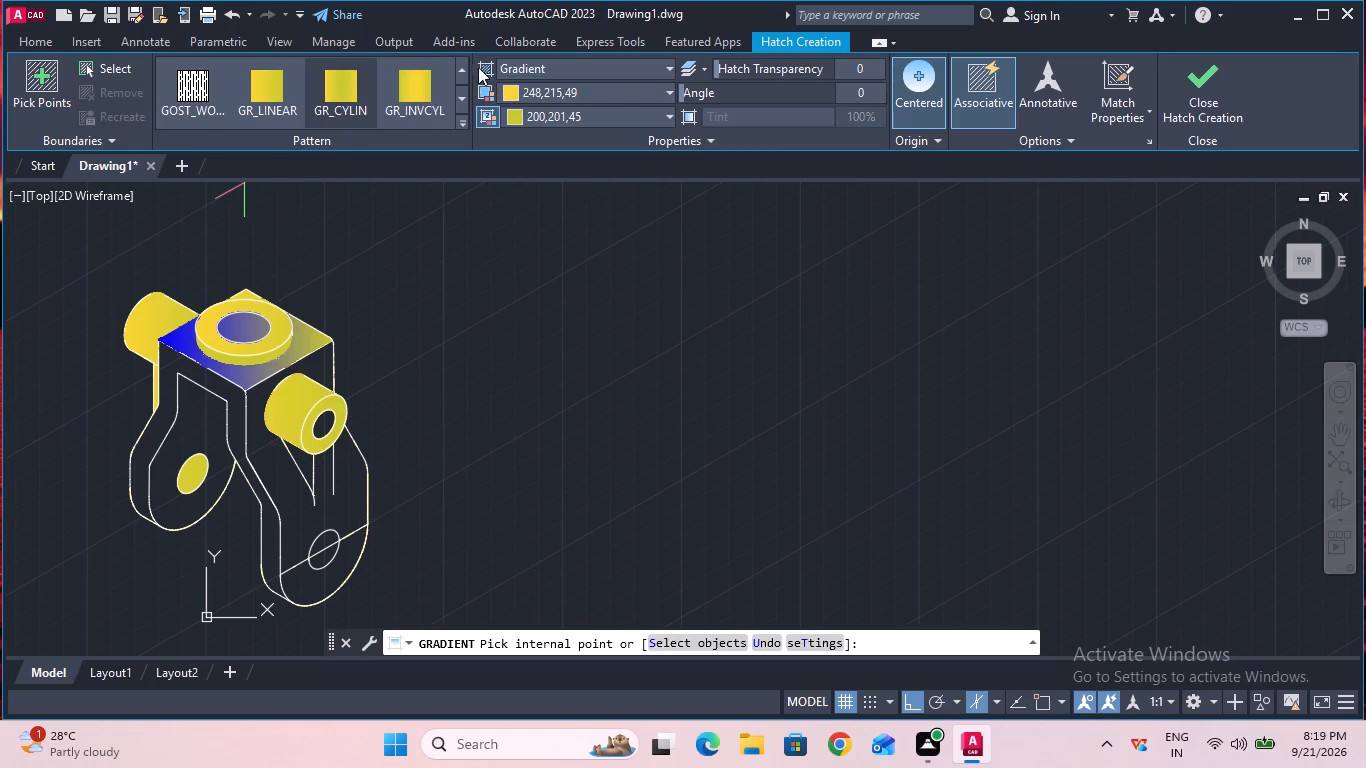
click(667, 71)
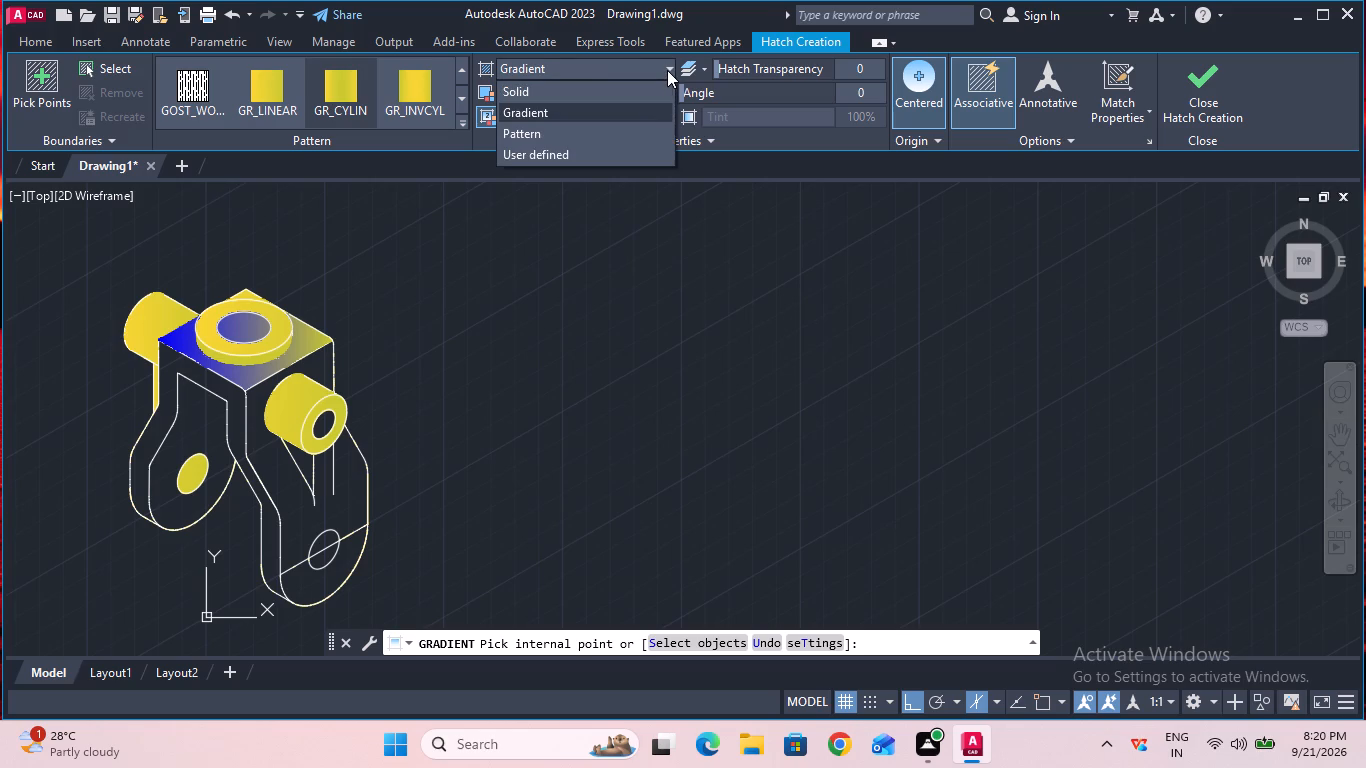
click(667, 70)
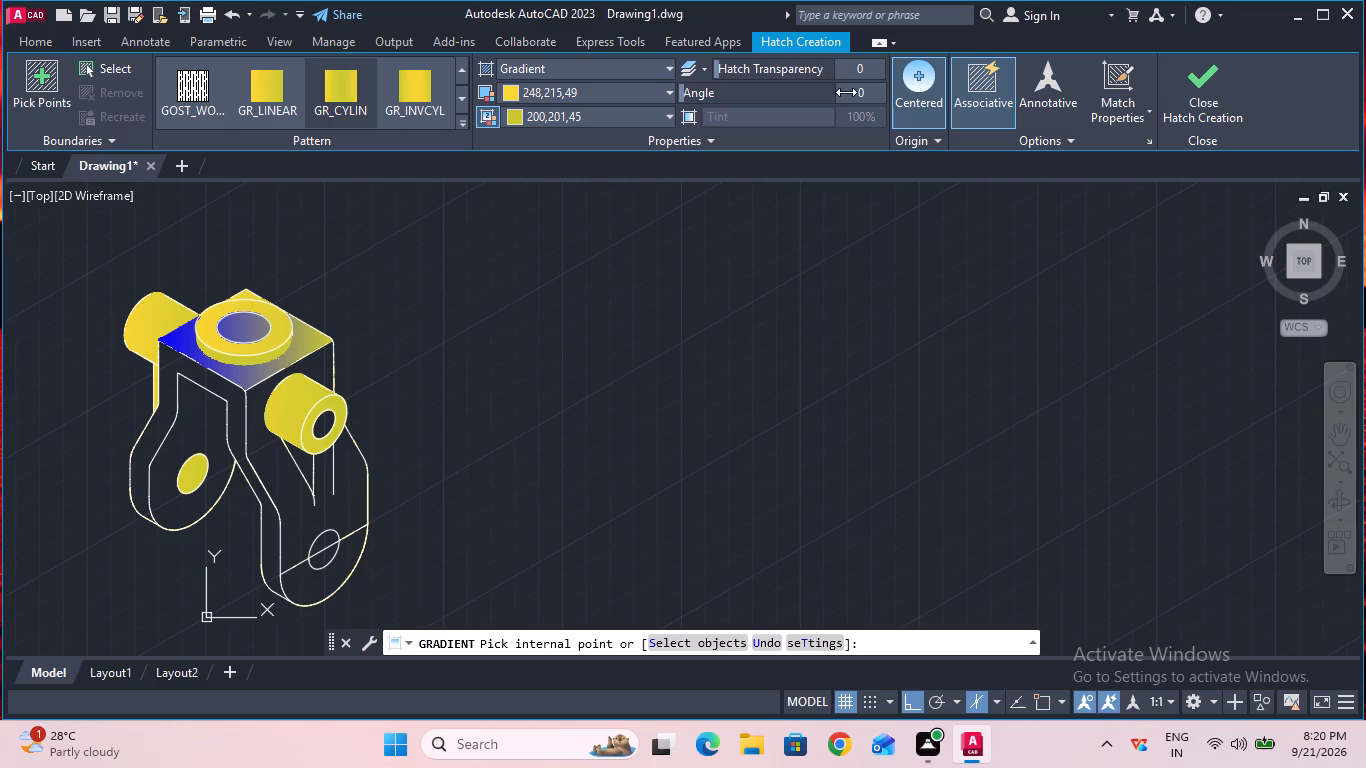
click(777, 108)
click(691, 114)
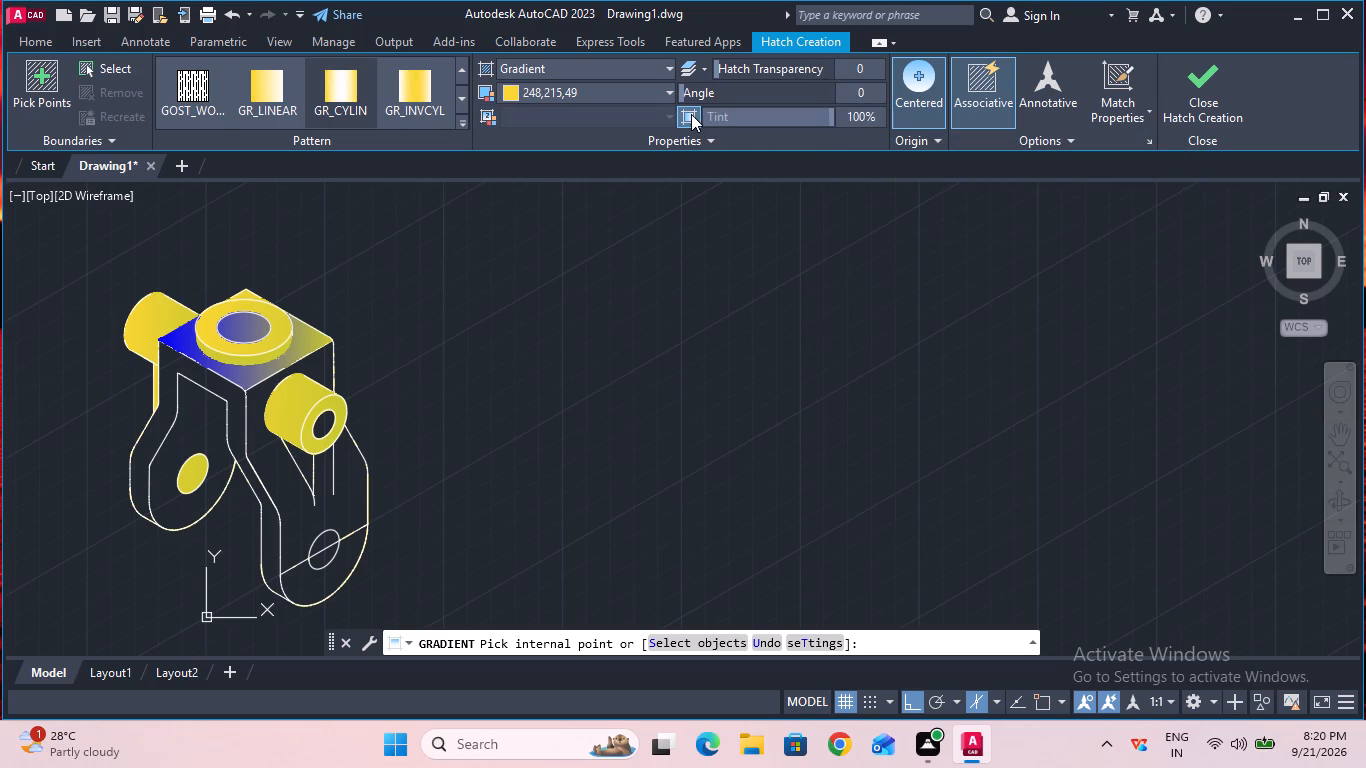
click(356, 83)
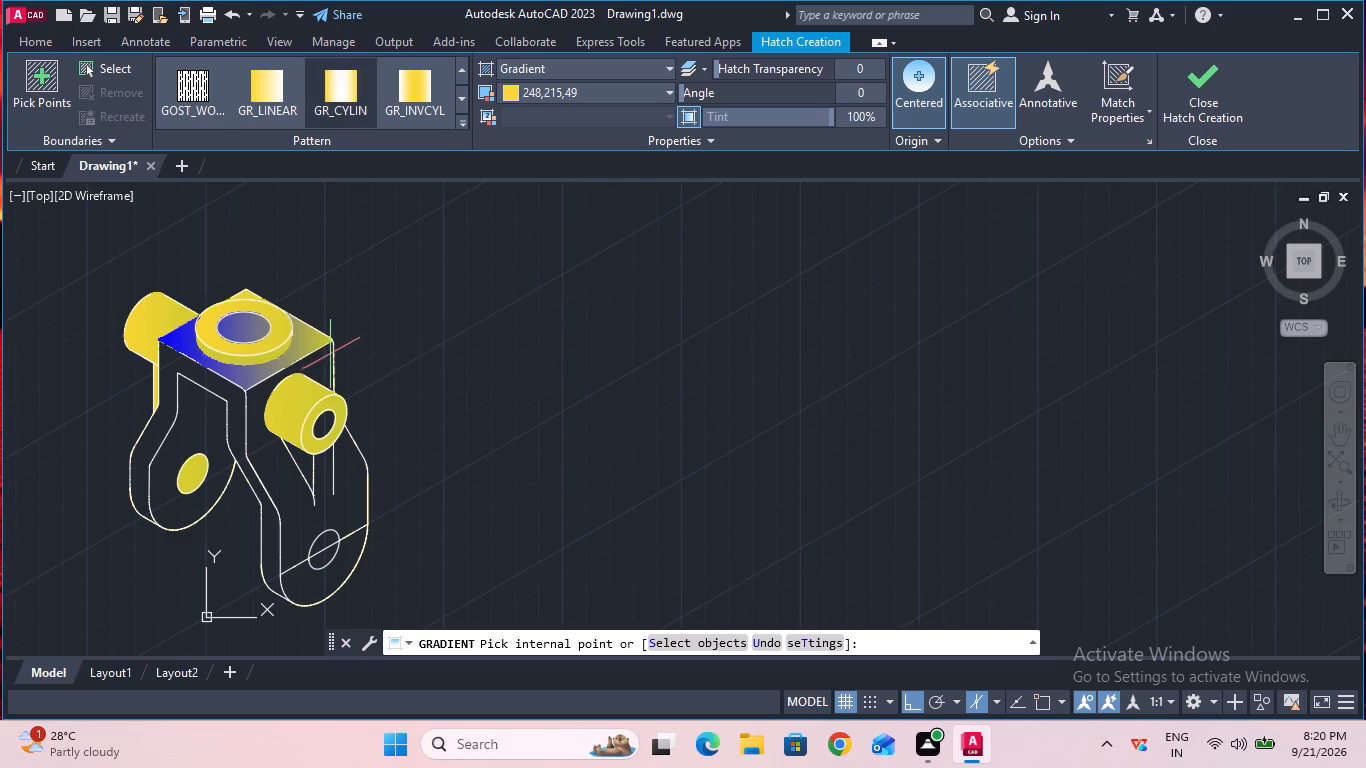
click(326, 360)
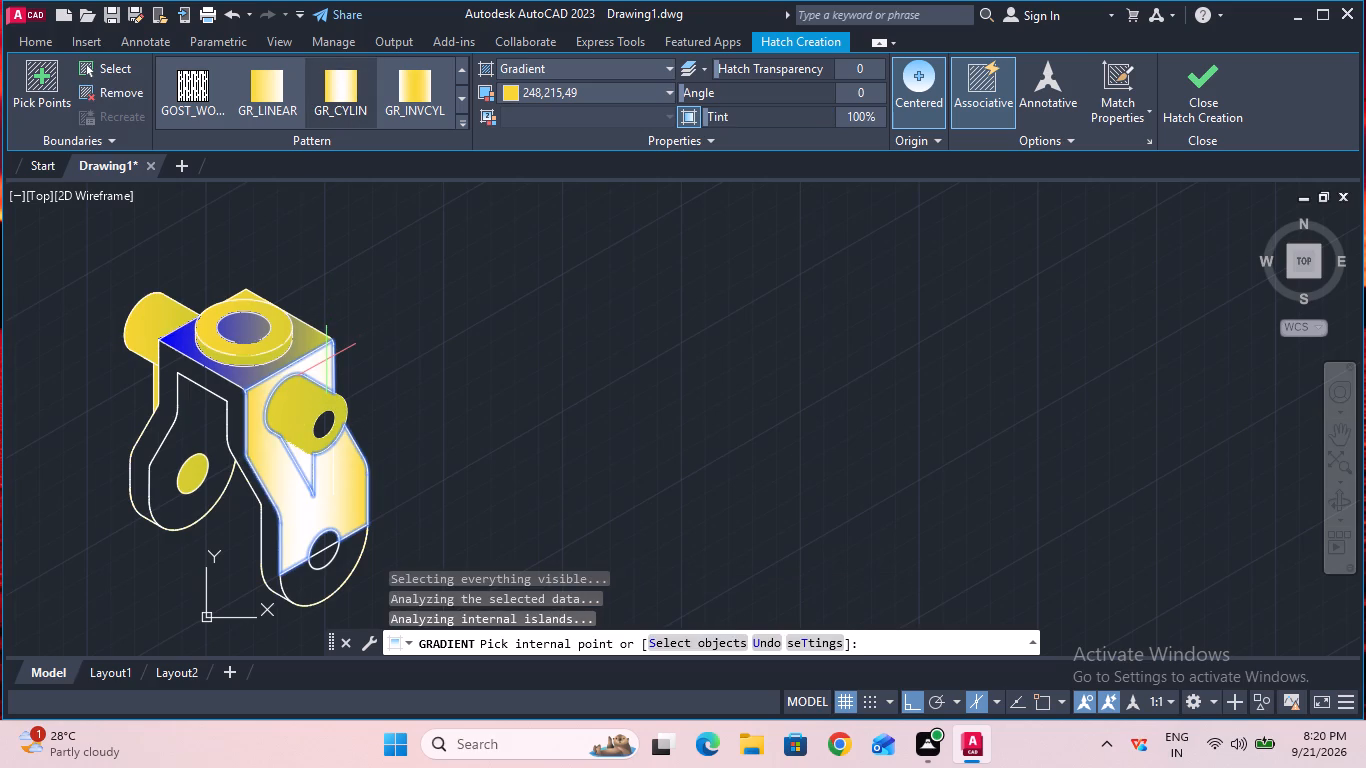
click(300, 580)
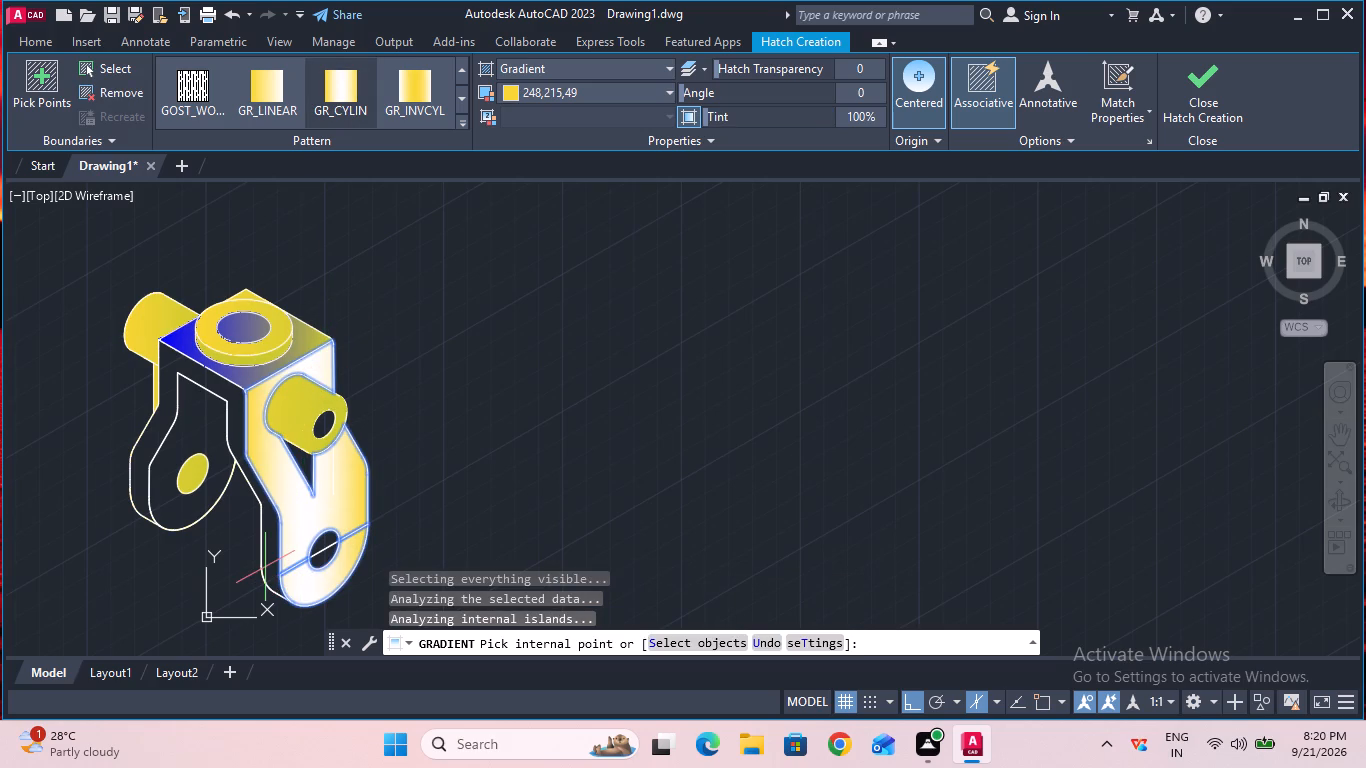
Extend the one-color GR_CYLIN fill to the fork's front face and the left arm's side face.
click(270, 559)
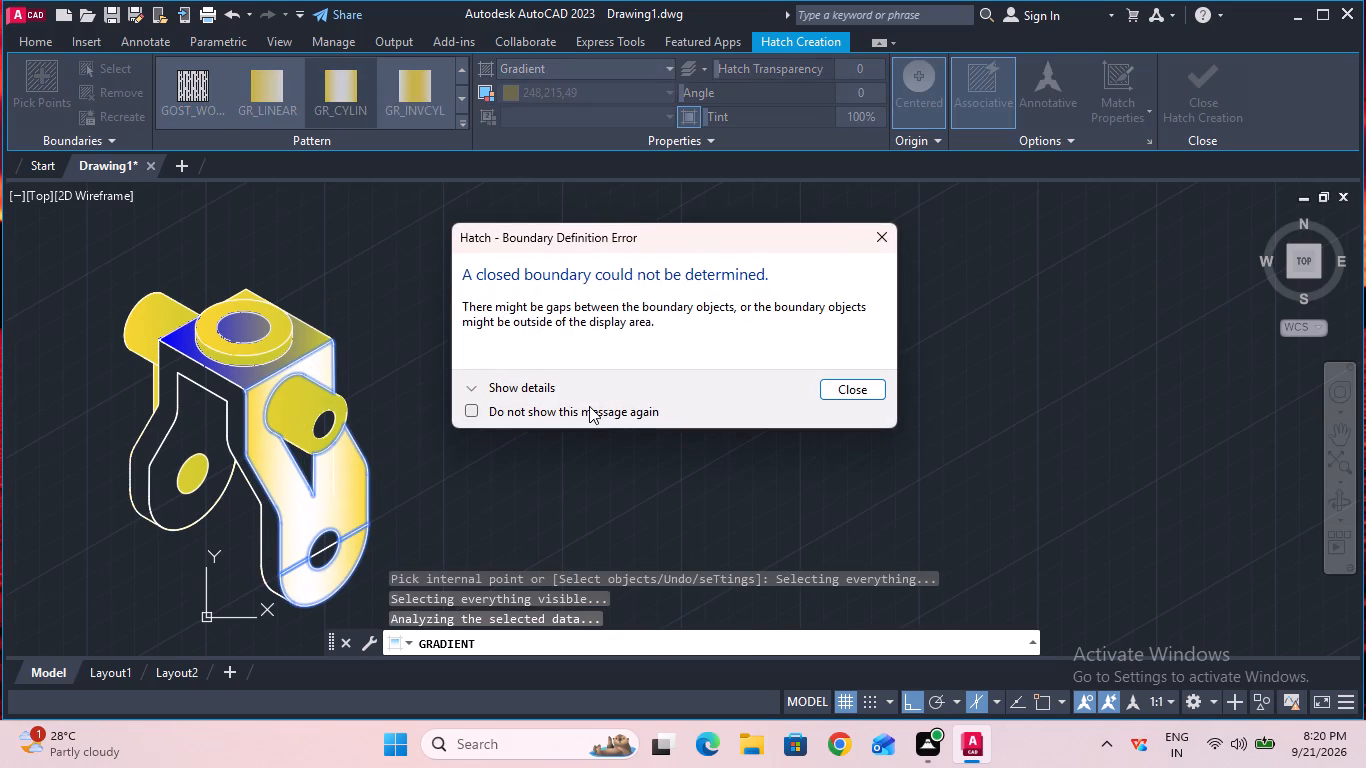
click(869, 232)
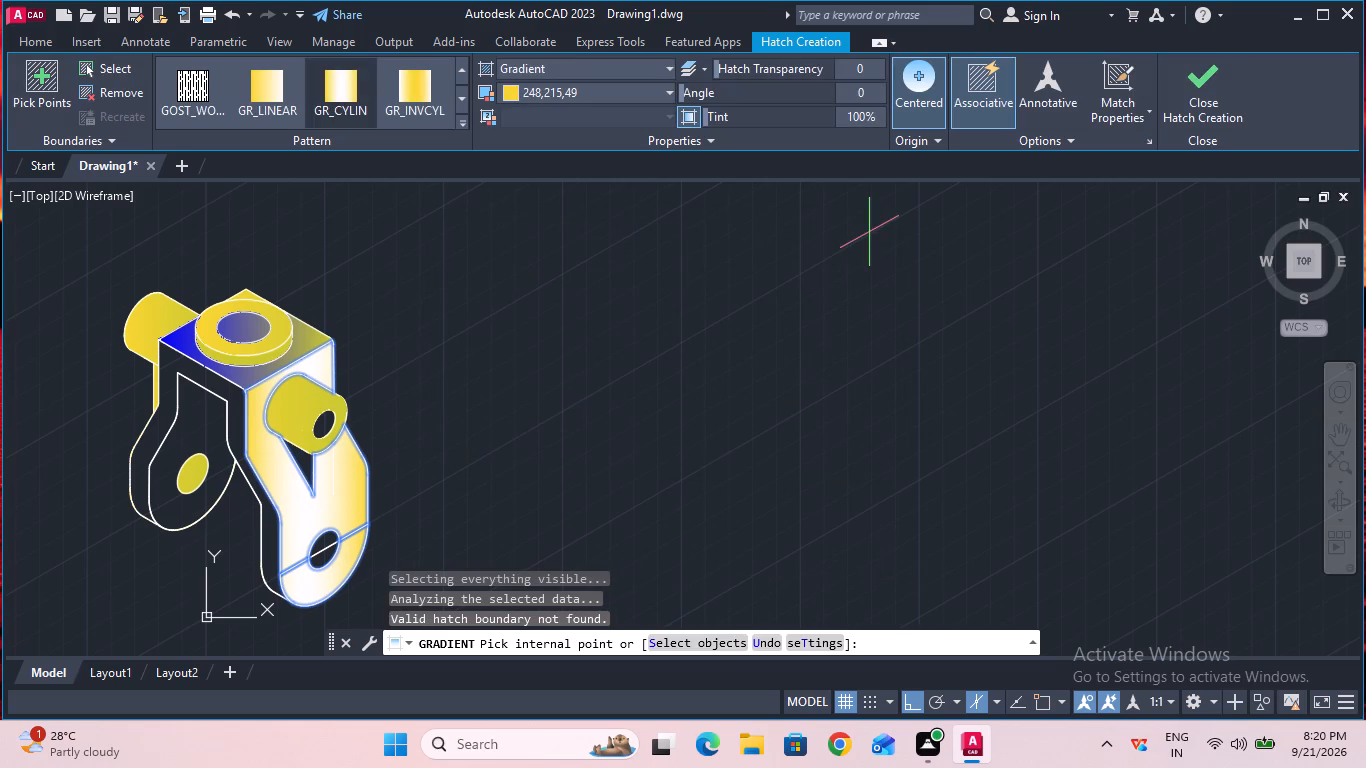
click(343, 103)
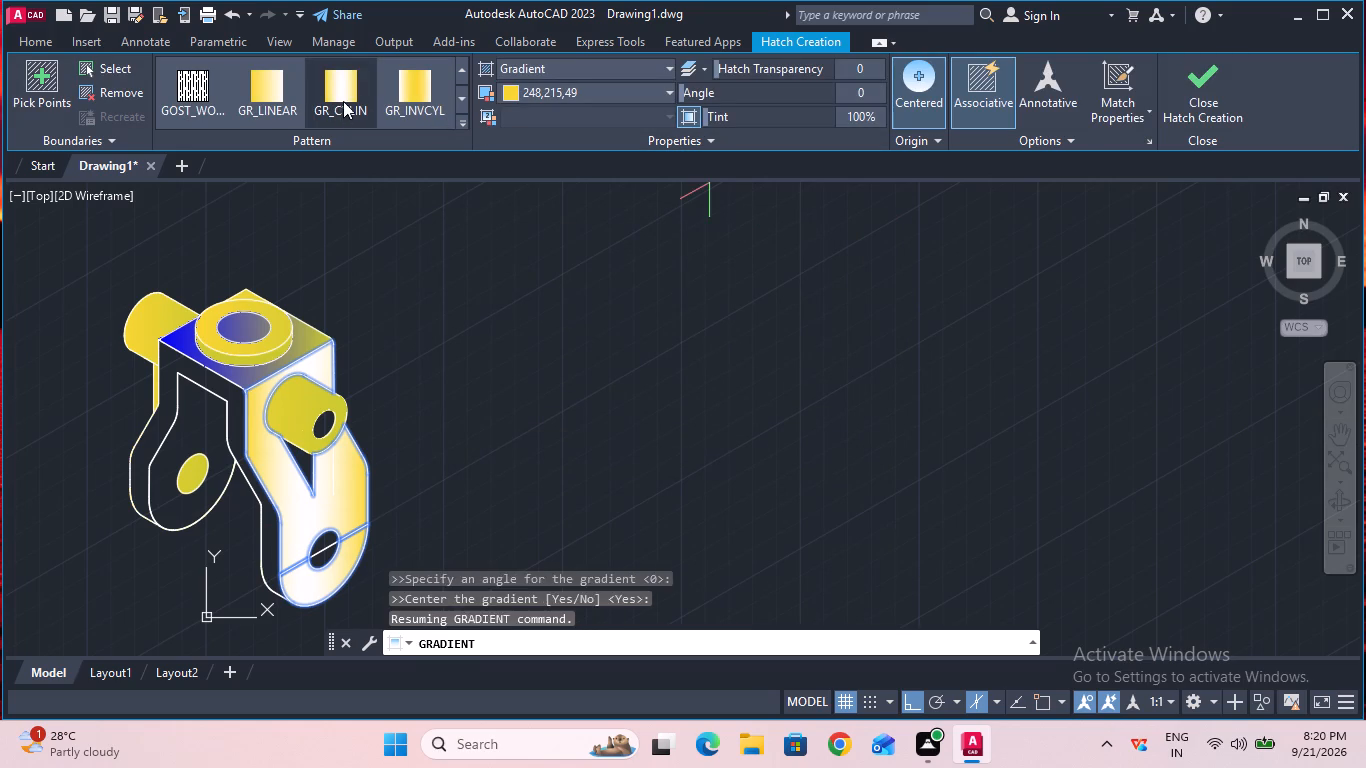
click(184, 367)
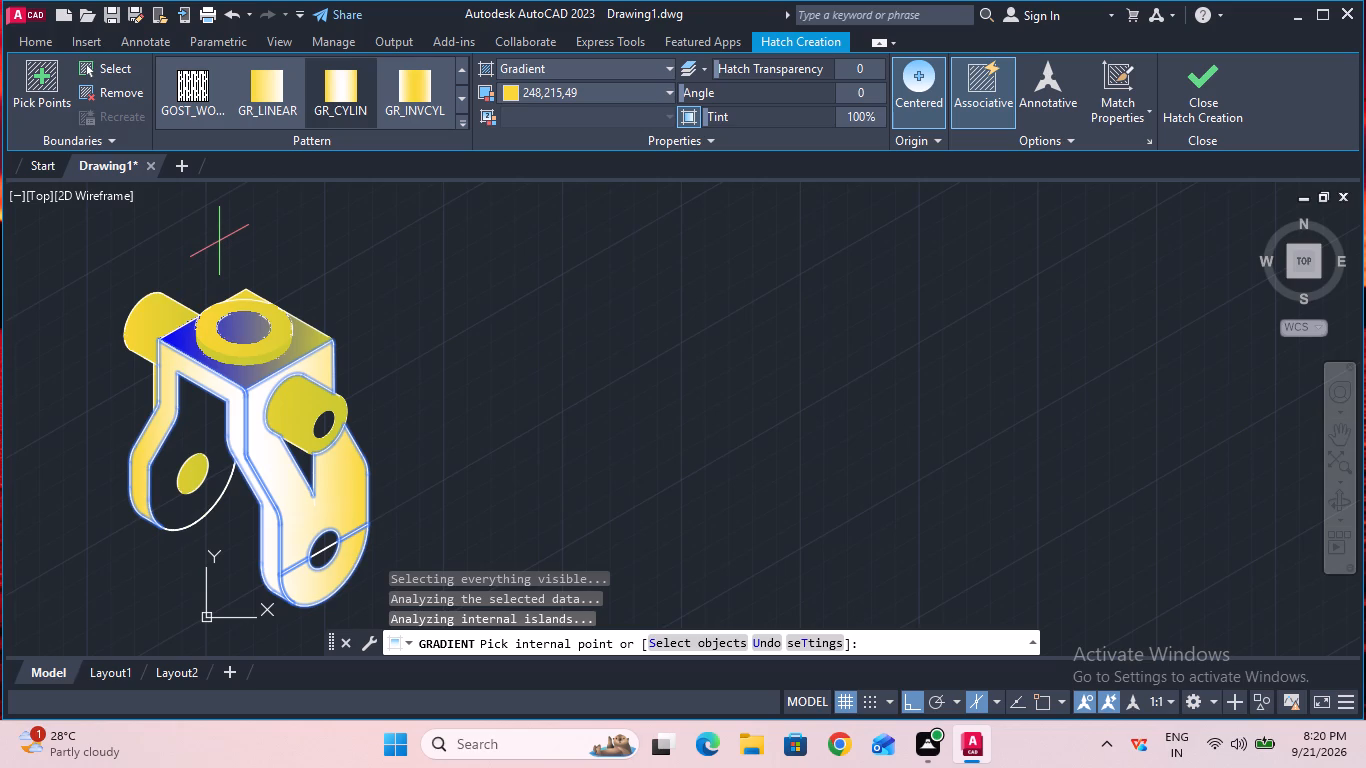
click(346, 102)
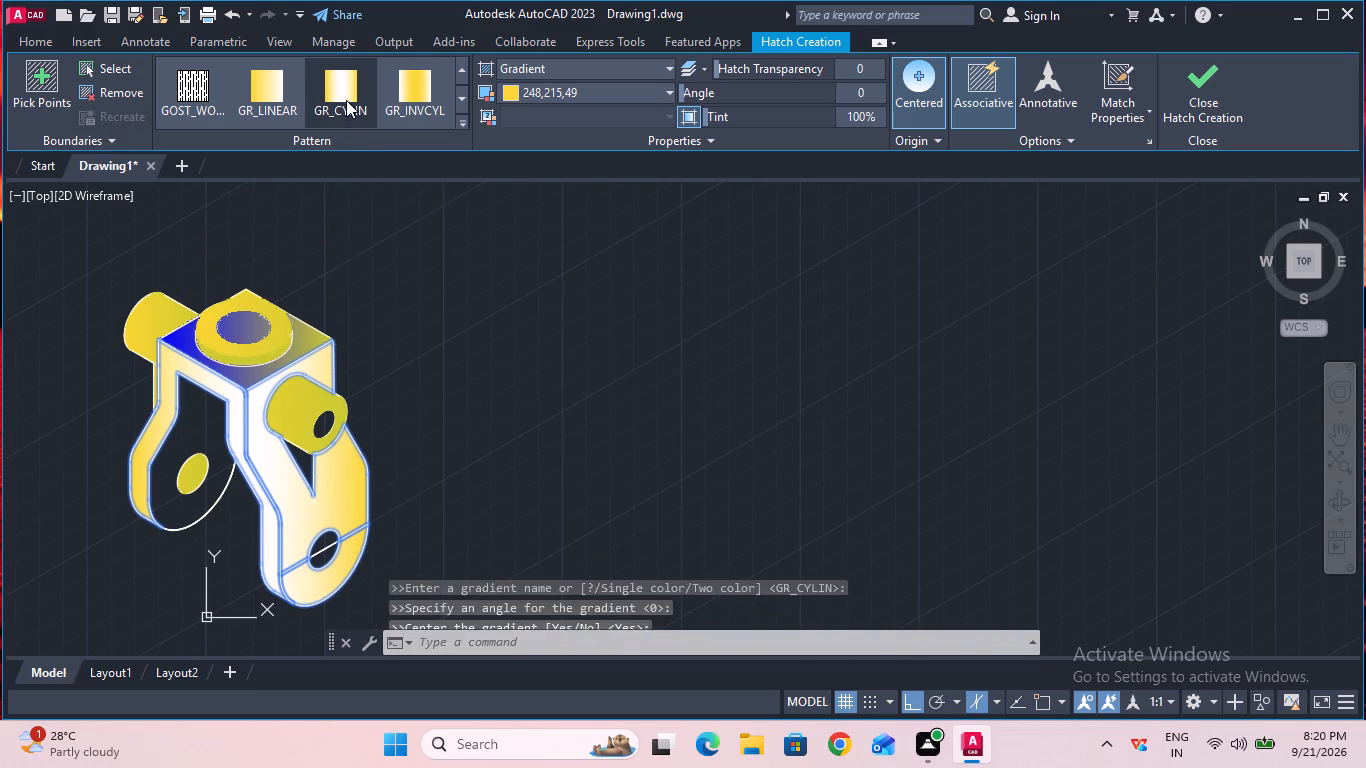
click(186, 412)
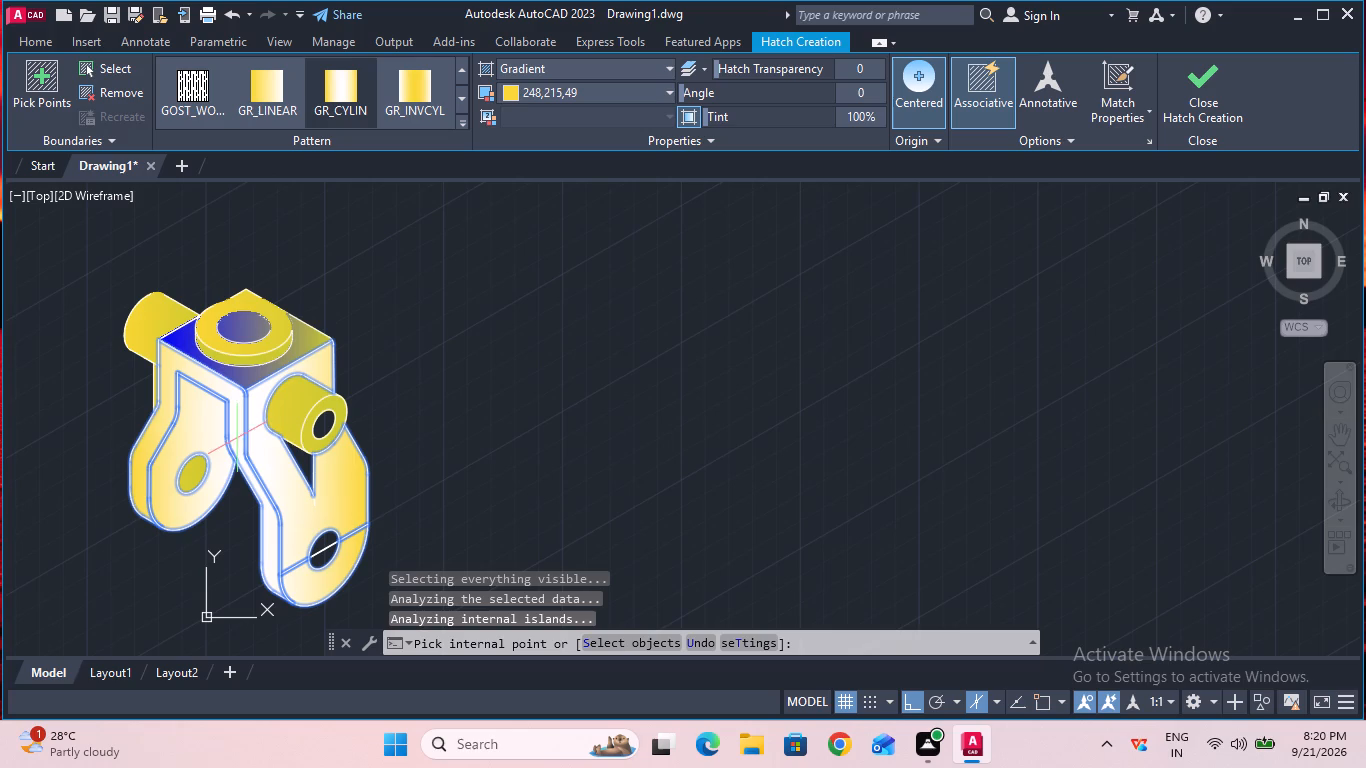
Fill the triangular area below the front cylinder and both halves of the right arm's hole with GR_CYLIN, and finish the fill.
click(301, 457)
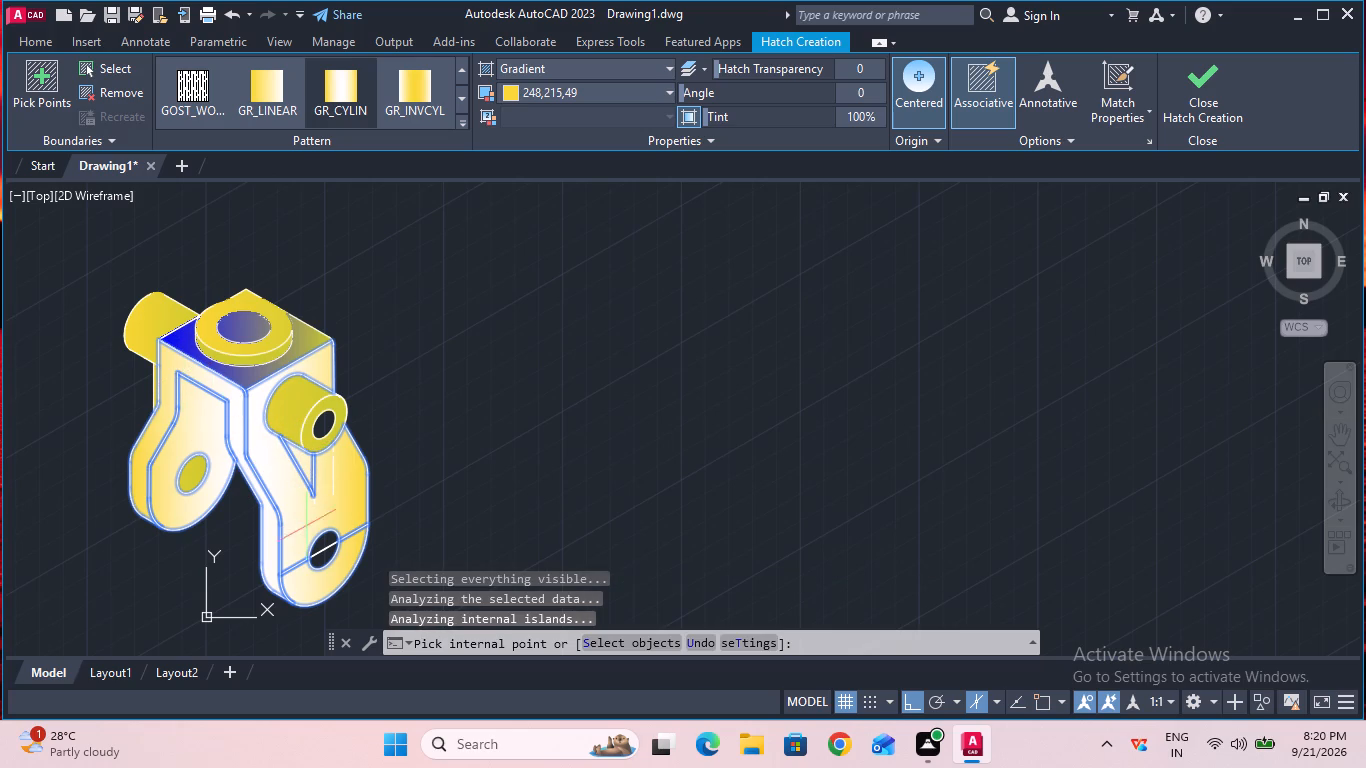
click(321, 549)
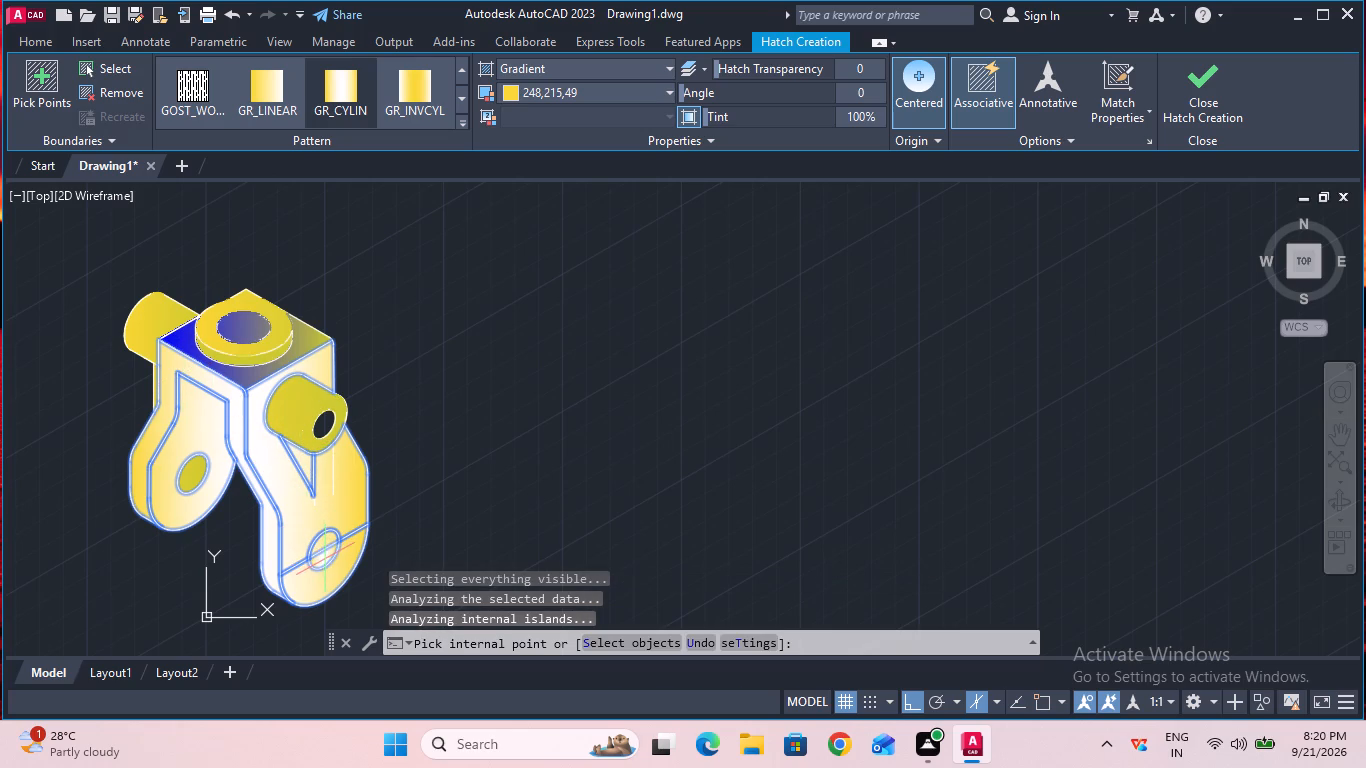
click(325, 559)
ctrl+scroll(449, 379, down, 3)
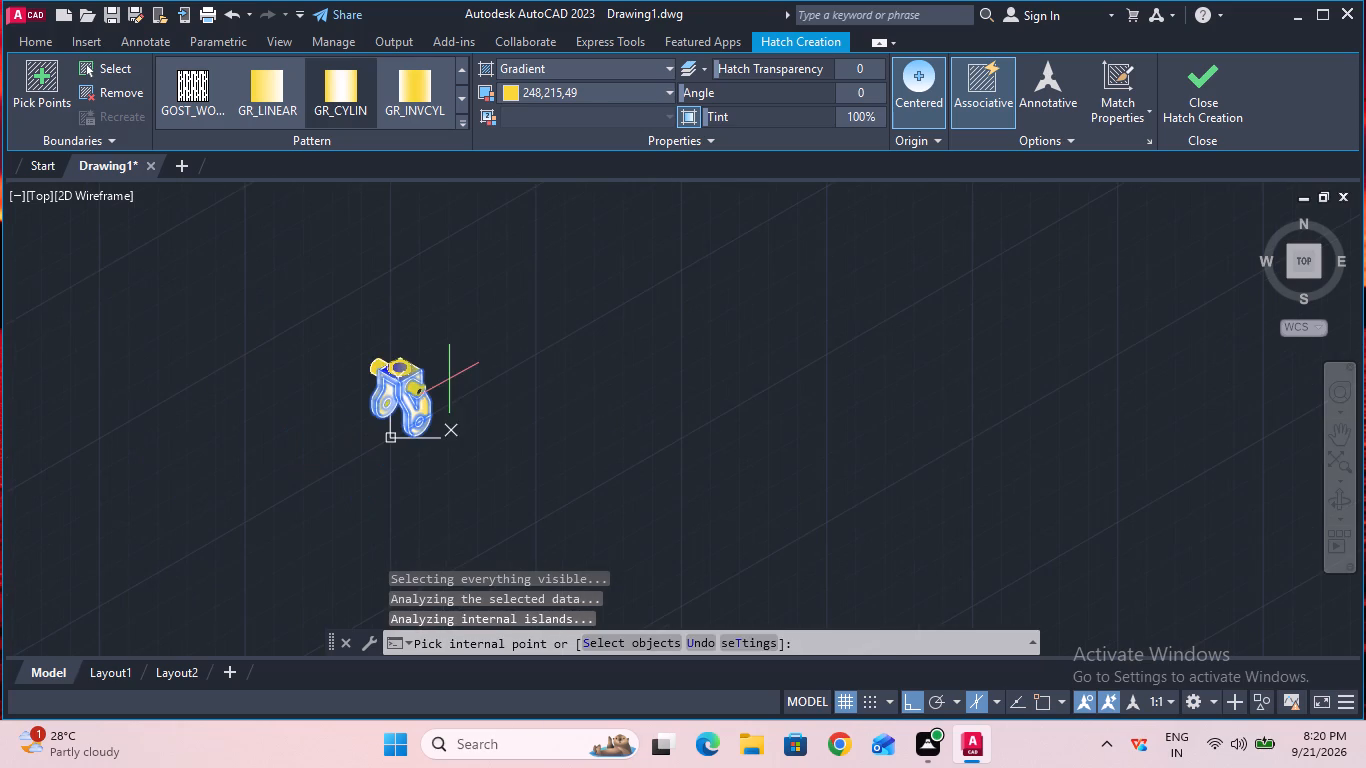
ctrl+scroll(449, 379, up, 3)
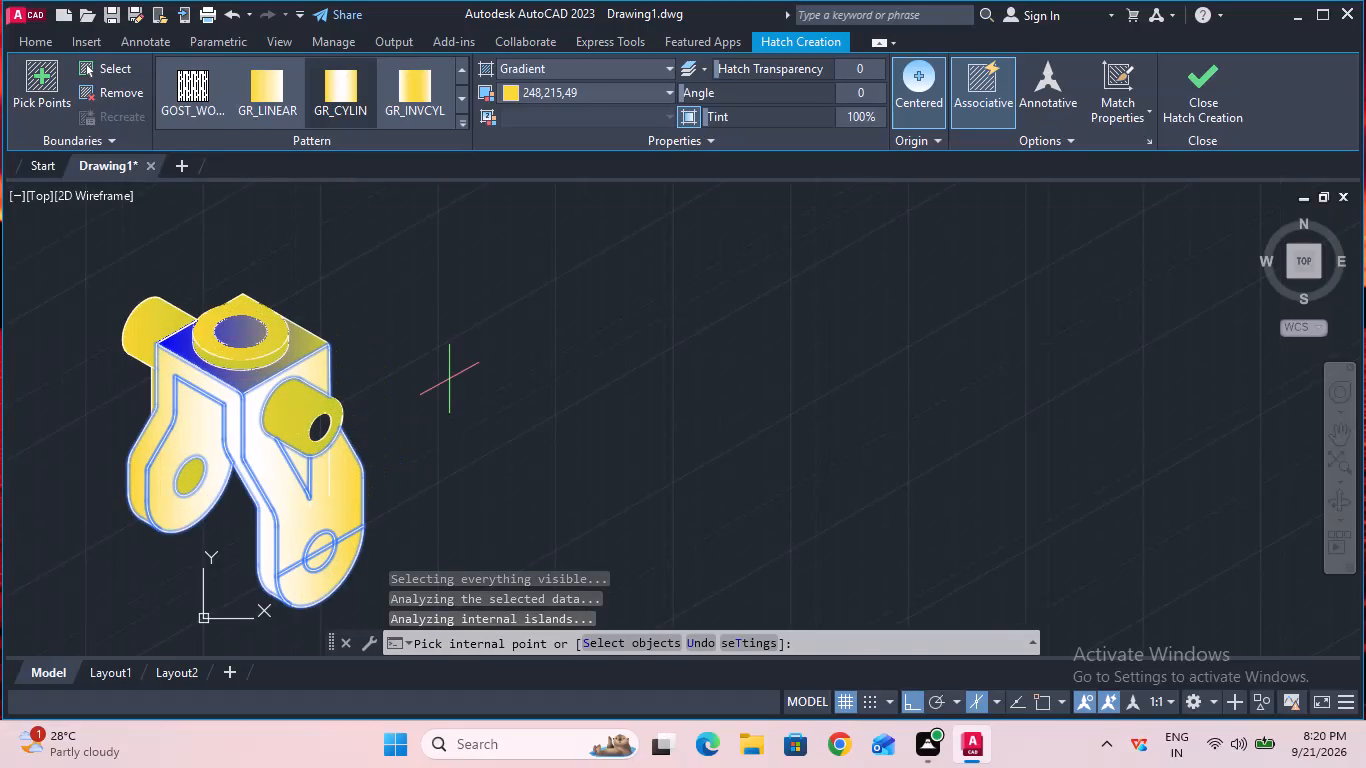
key(Escape)
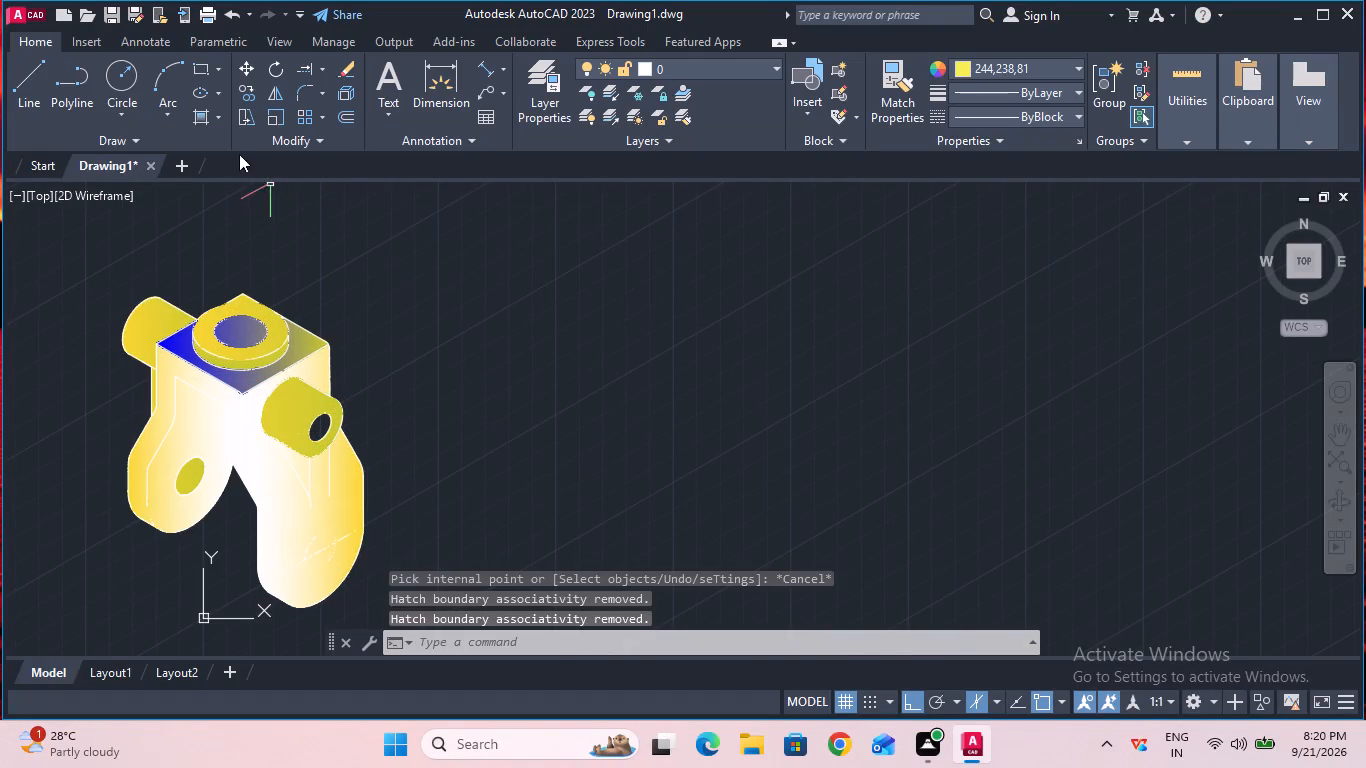
Run the LOGFILEOFF command.
click(539, 646)
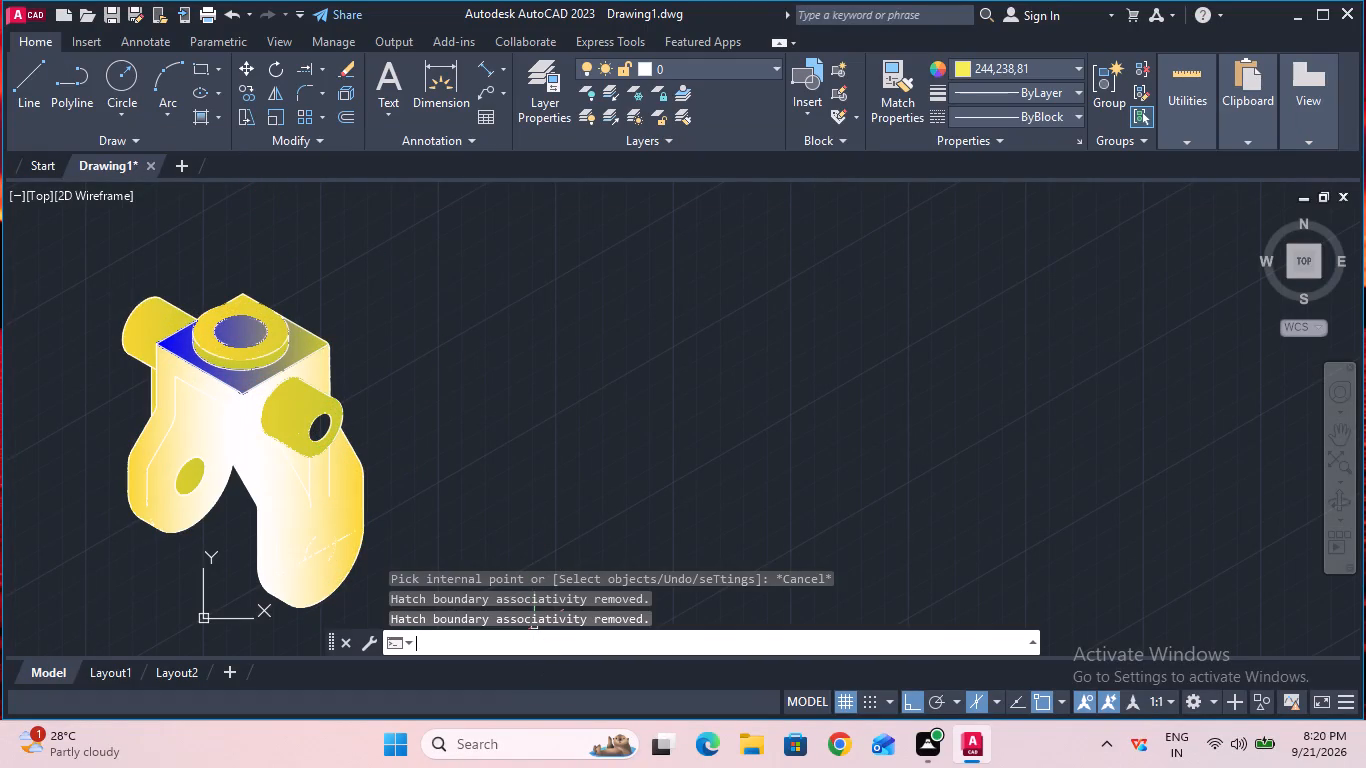
text(log)
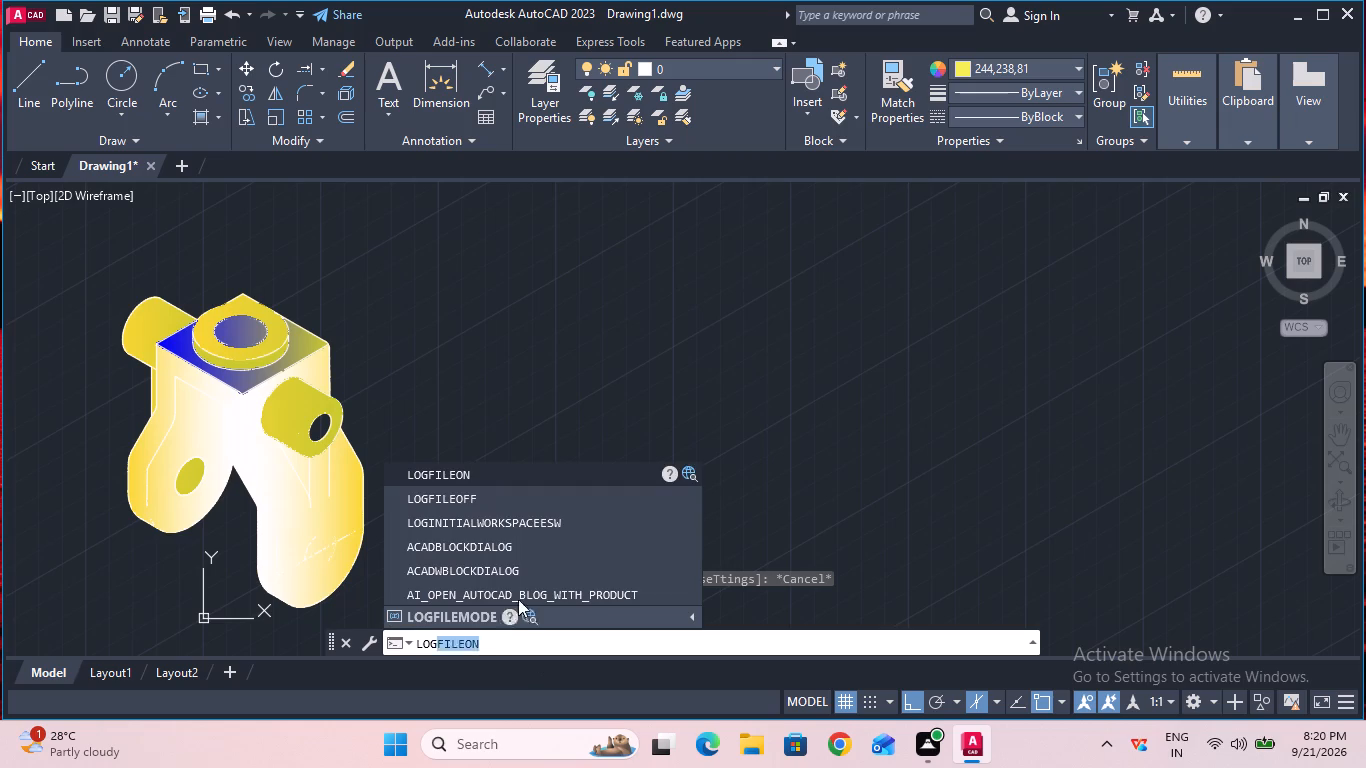
click(479, 504)
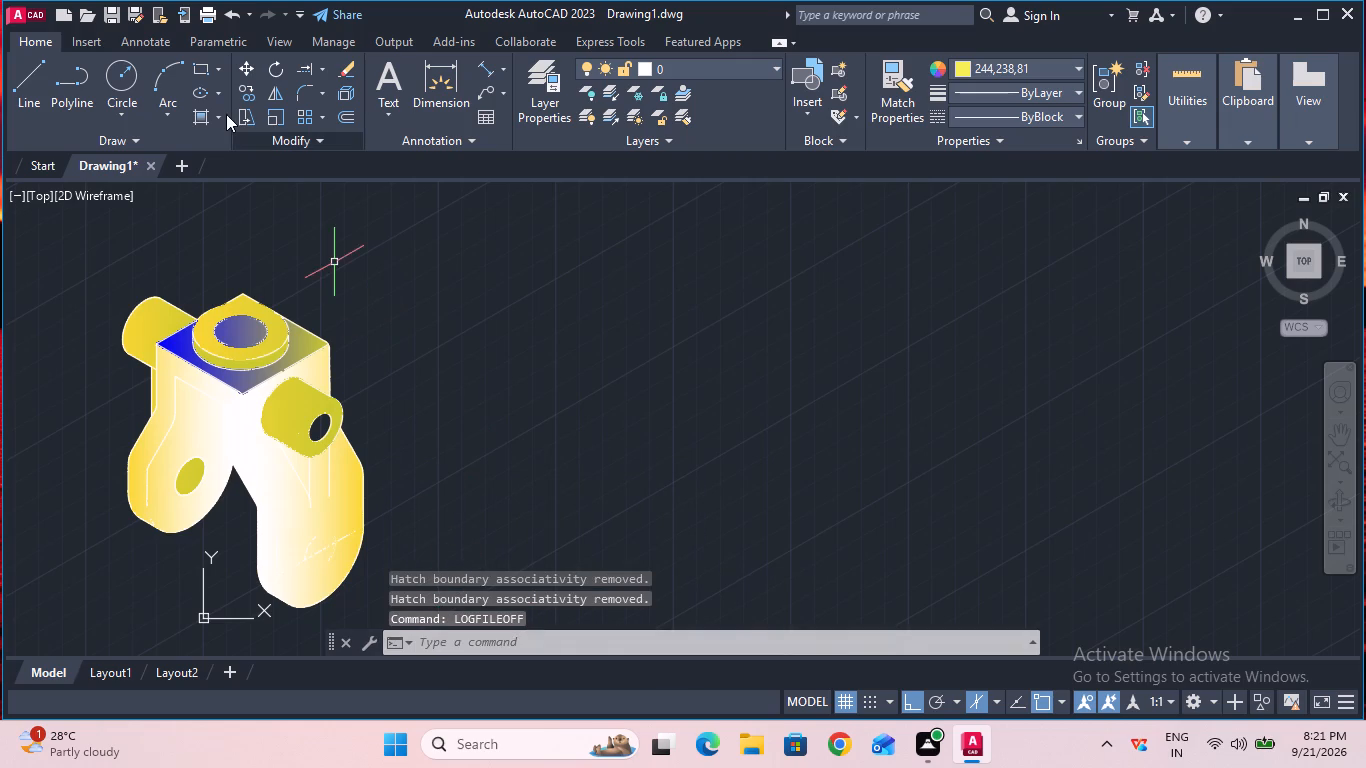
Save the drawing in Documents as Mechanical Clevis Bracket in AutoCAD 2018 Drawing format.
click(108, 9)
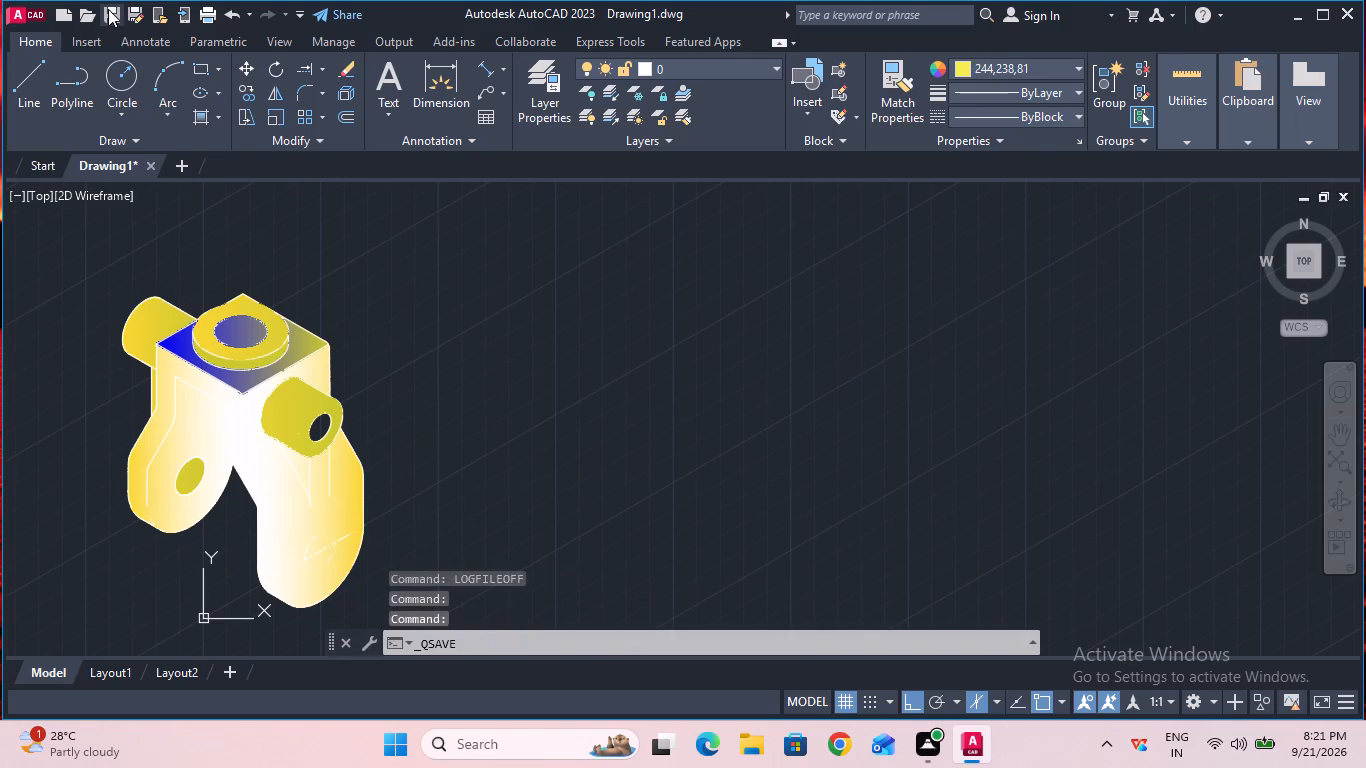
click(709, 558)
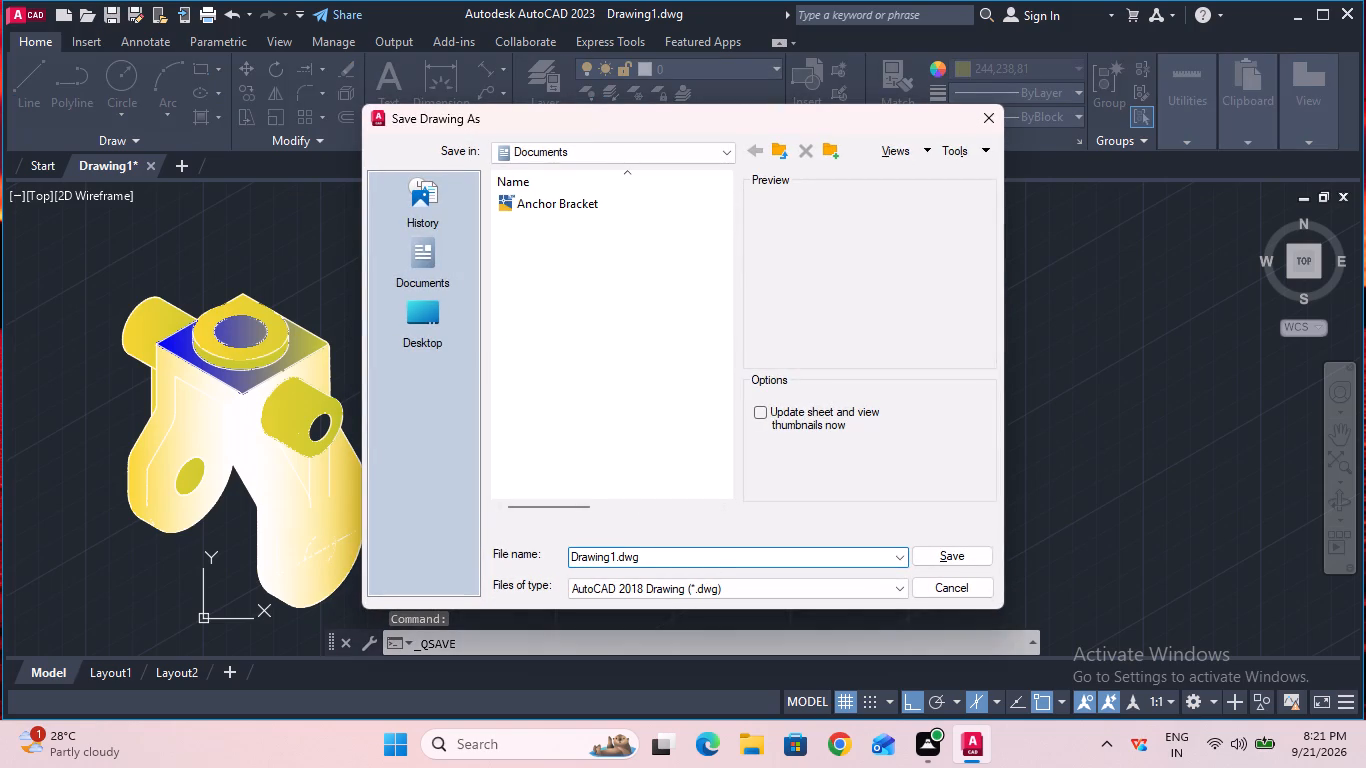
key(BackSpace)
key(BackSpace)
key(BackSpace)
key(BackSpace)
key(BackSpace)
key(BackSpace)
key(BackSpace)
key(BackSpace)
key(BackSpace)
key(BackSpace)
key(BackSpace)
key(BackSpace)
key(BackSpace)
key(BackSpace)
key(BackSpace)
key(BackSpace)
key(BackSpace)
key(BackSpace)
key(BackSpace)
key(BackSpace)
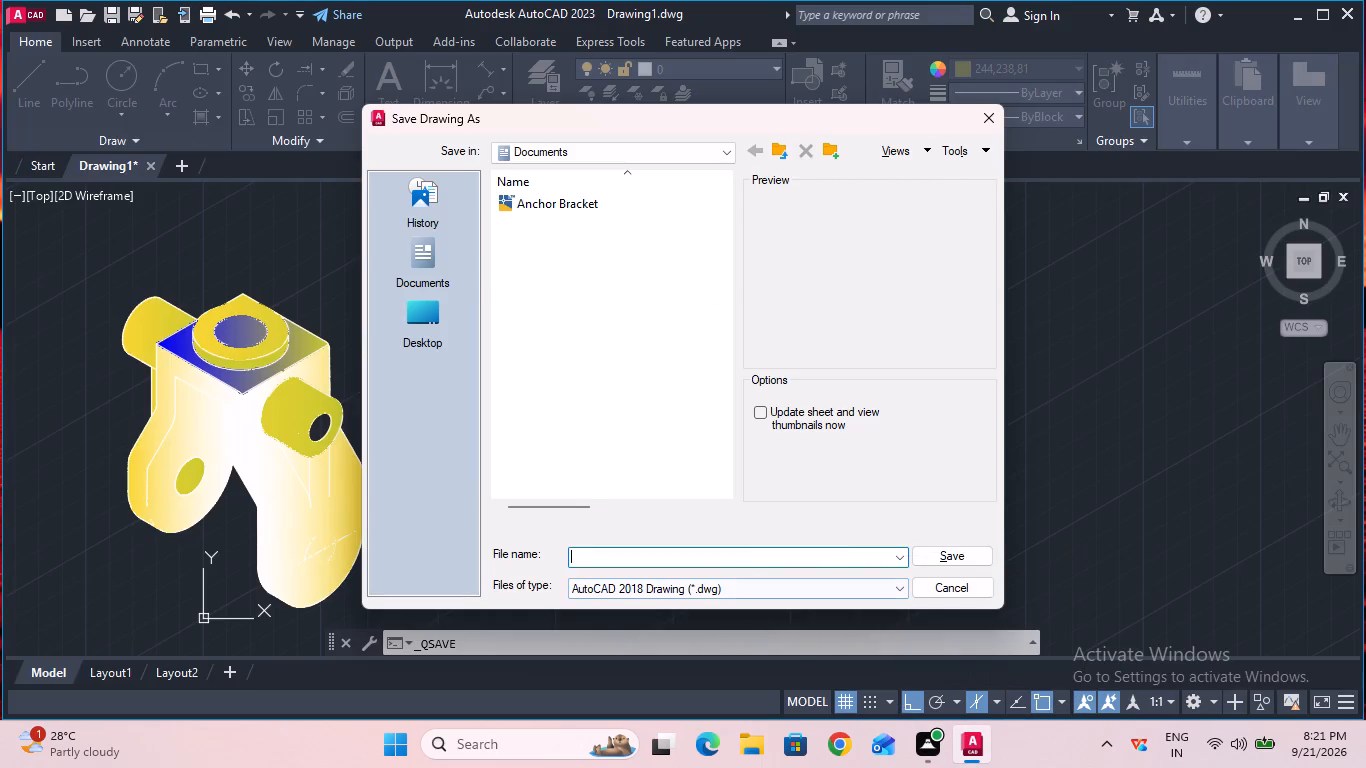
click(739, 560)
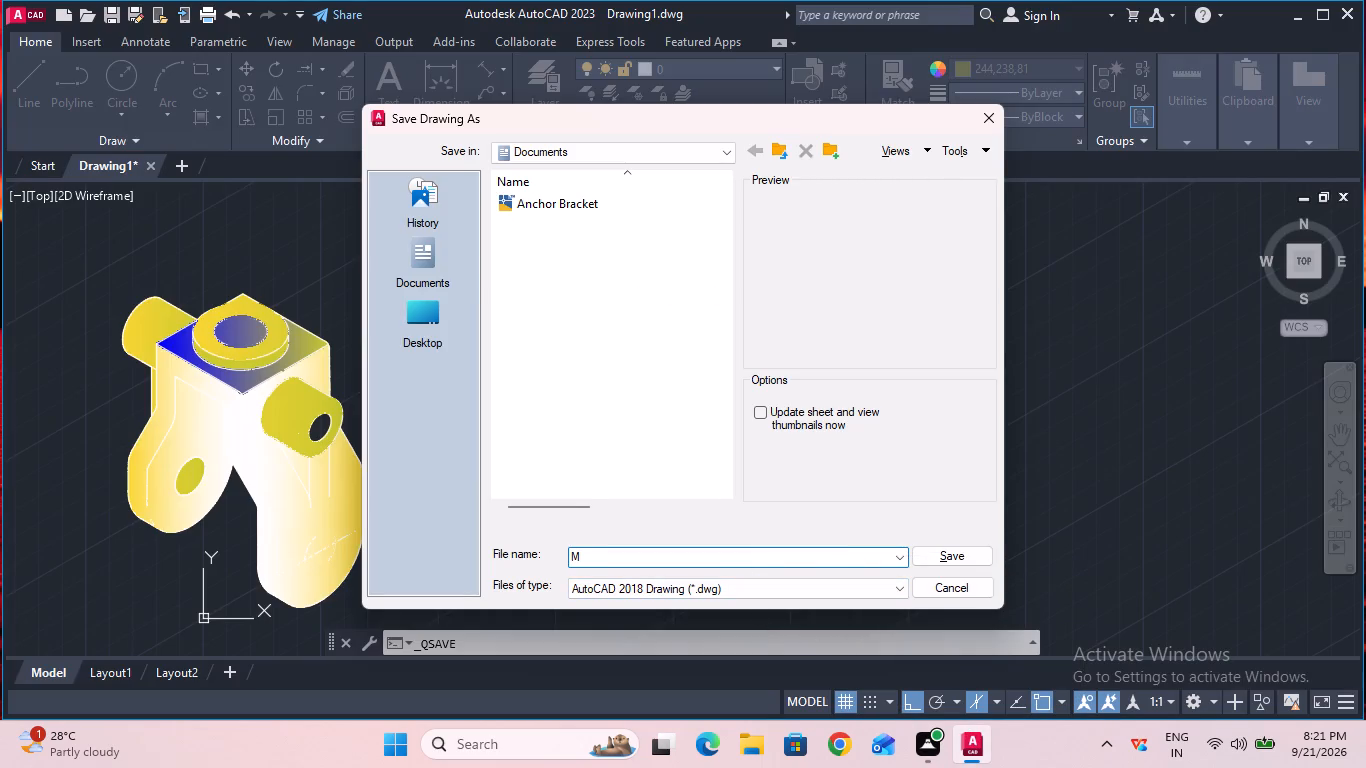
text(echanic)
text(al)
key(space)
key(c)
text(levi)
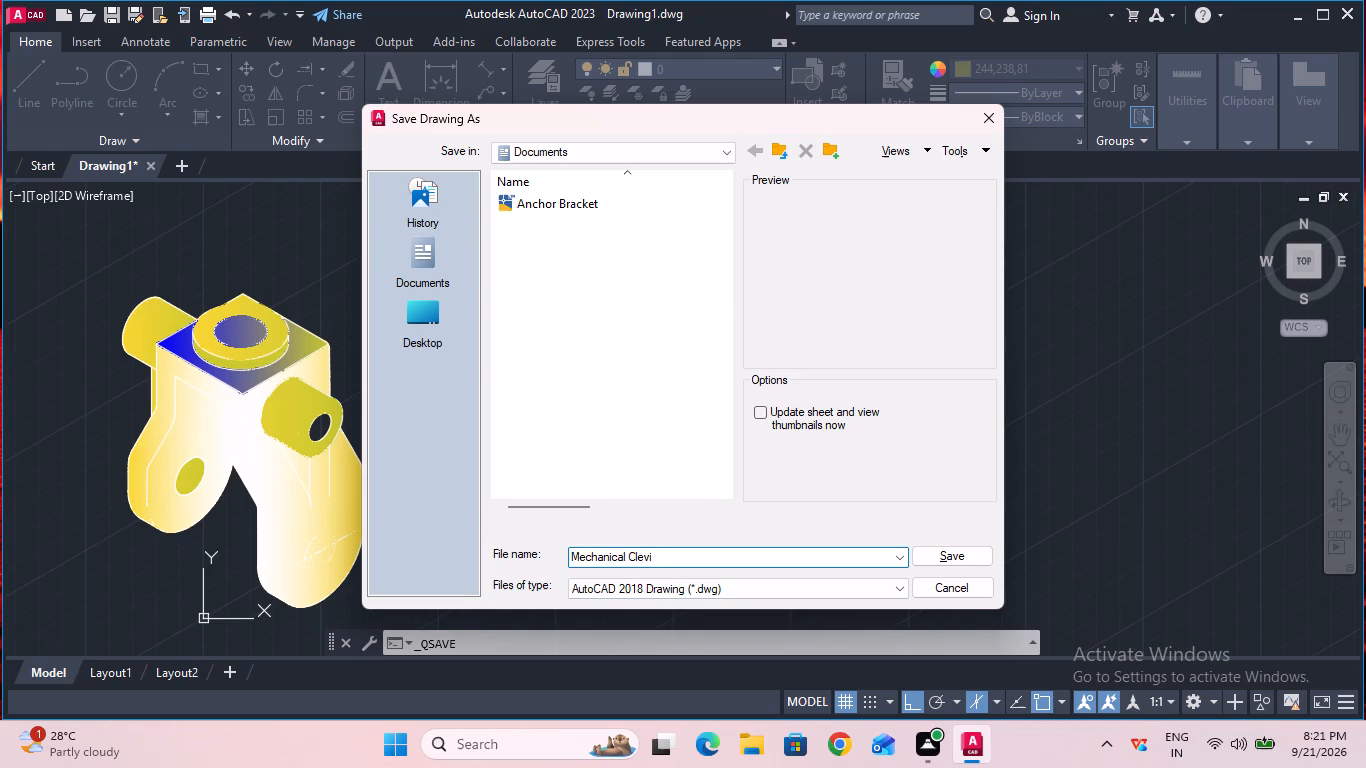
text(s)
key(space)
key(b)
text(racket)
click(941, 563)
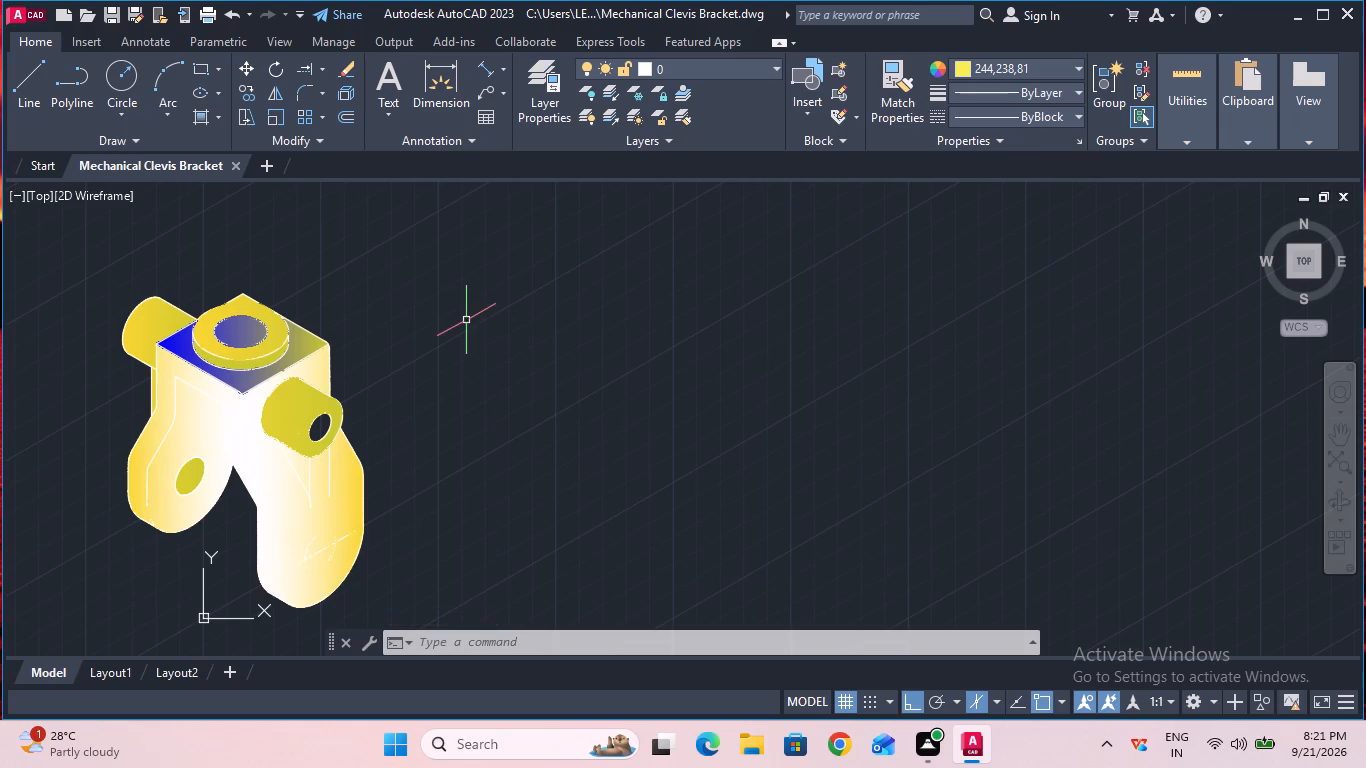
Set up a centered plot on ISO A4 (297.00 x 210.00 MM) paper, with a plot window enclosing the whole bracket.
double_click(207, 20)
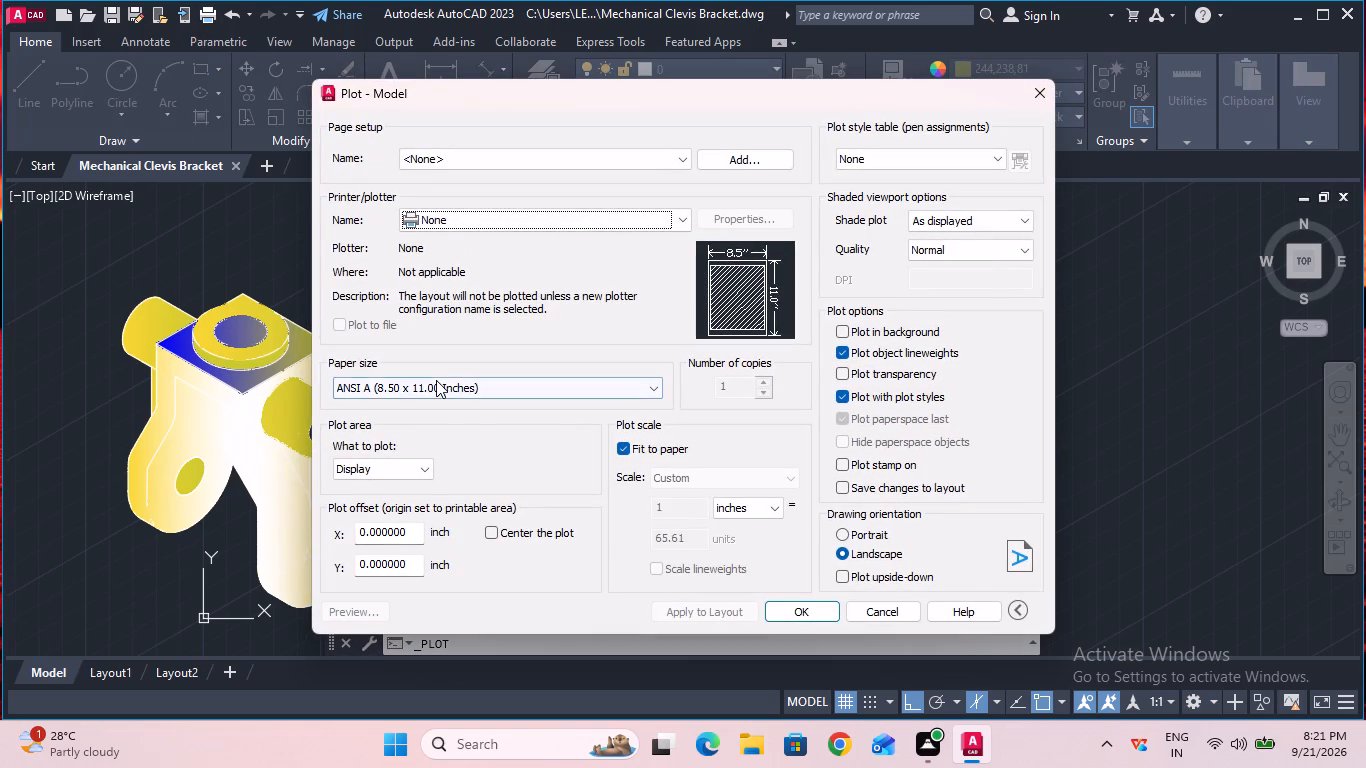
click(436, 380)
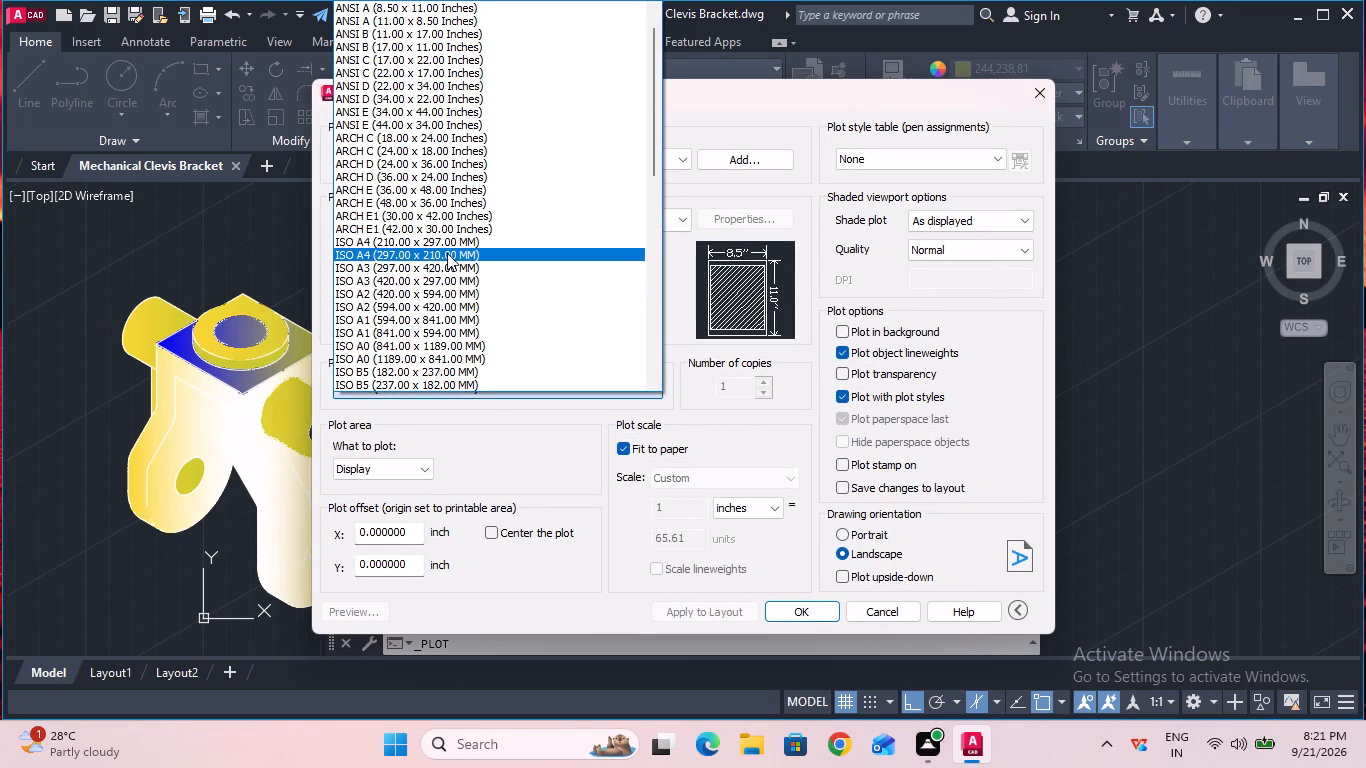
click(447, 253)
click(511, 537)
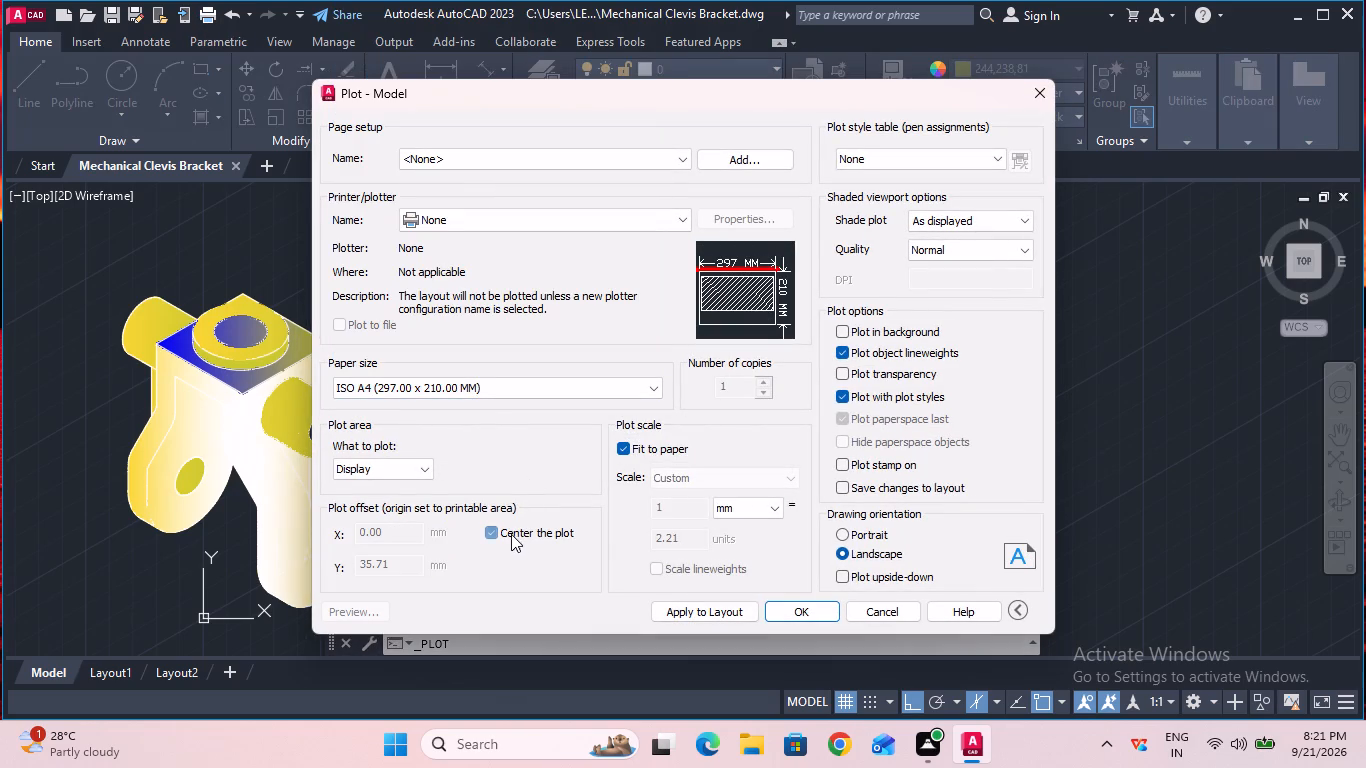
click(419, 475)
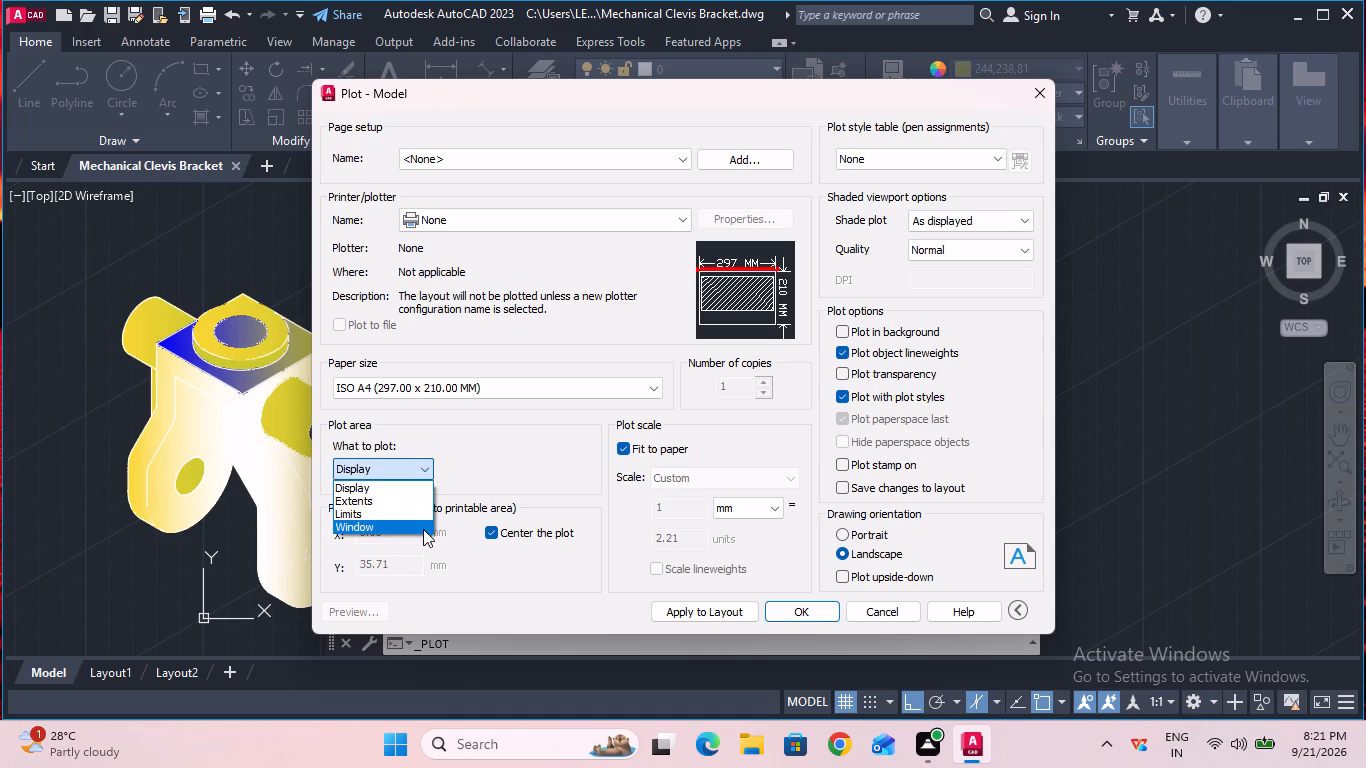
click(423, 531)
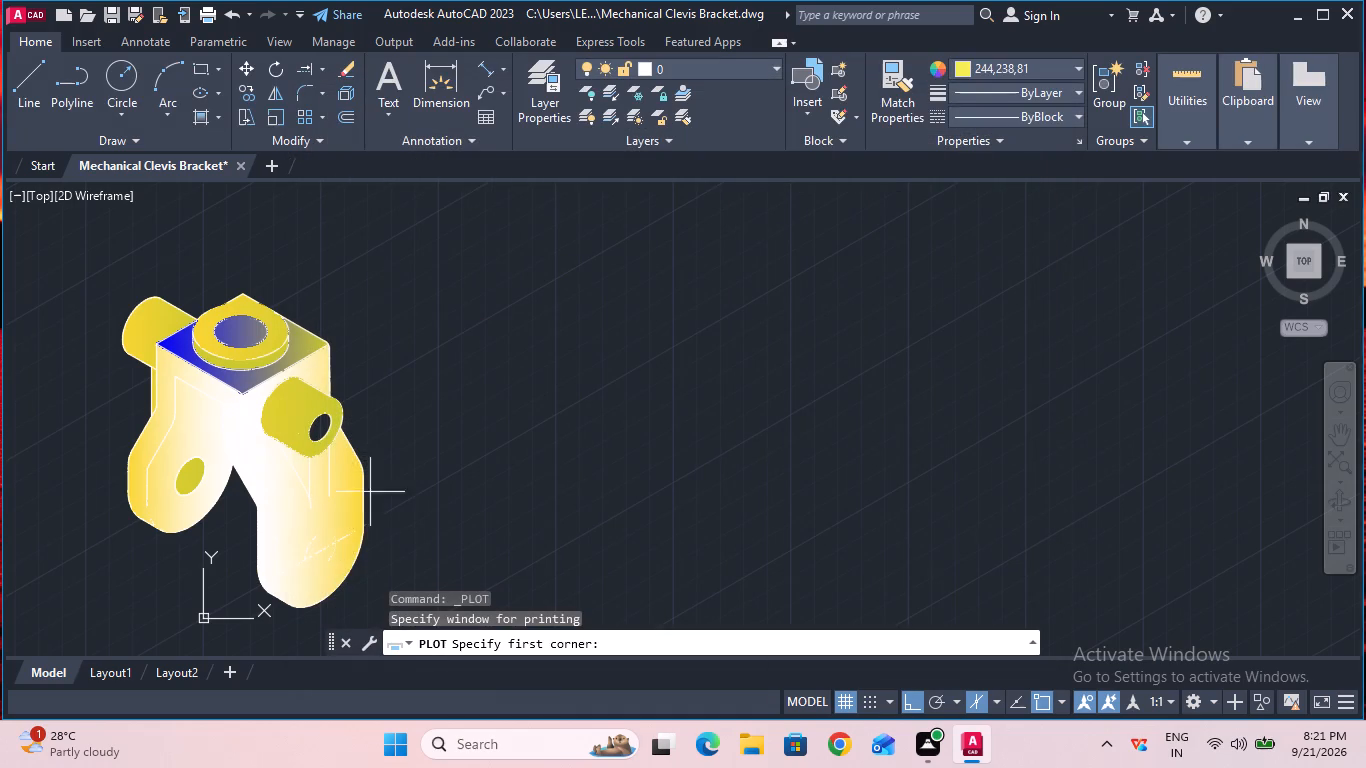
click(46, 243)
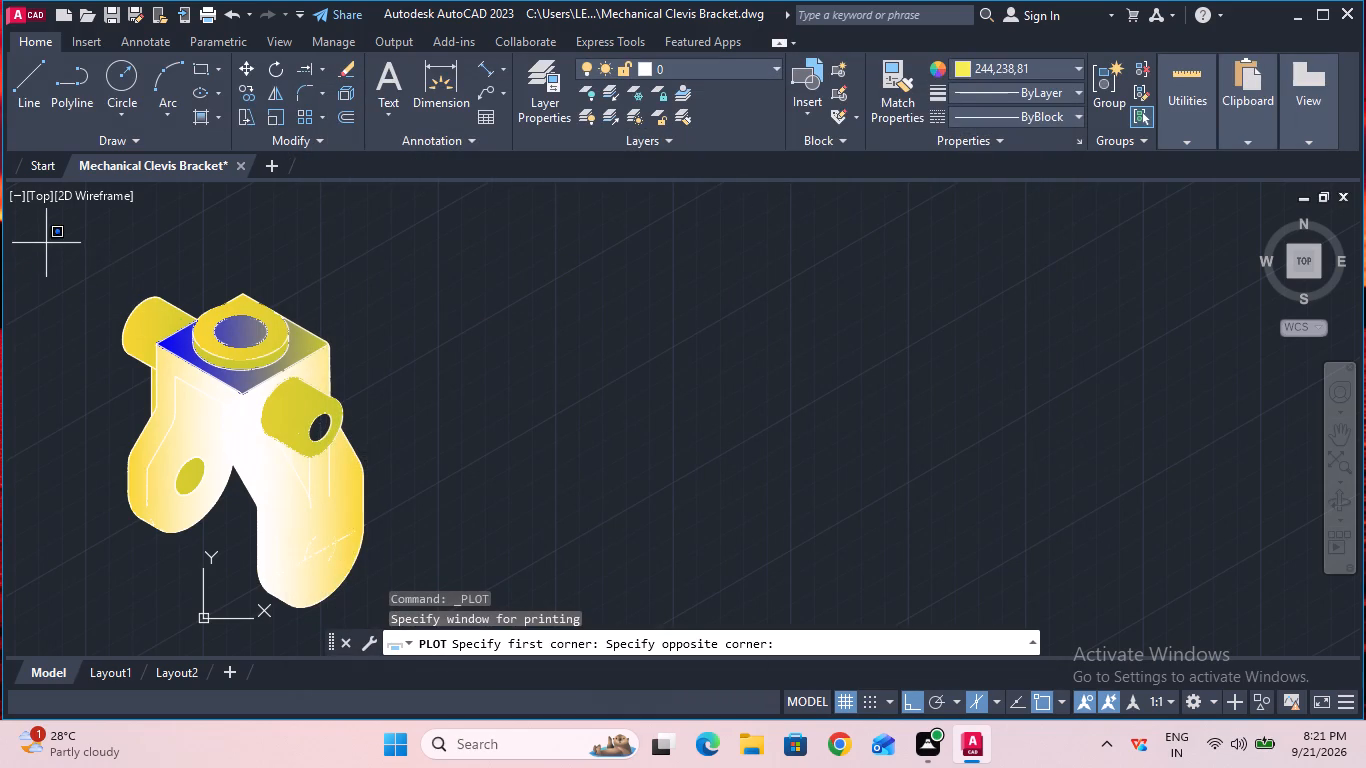
click(426, 617)
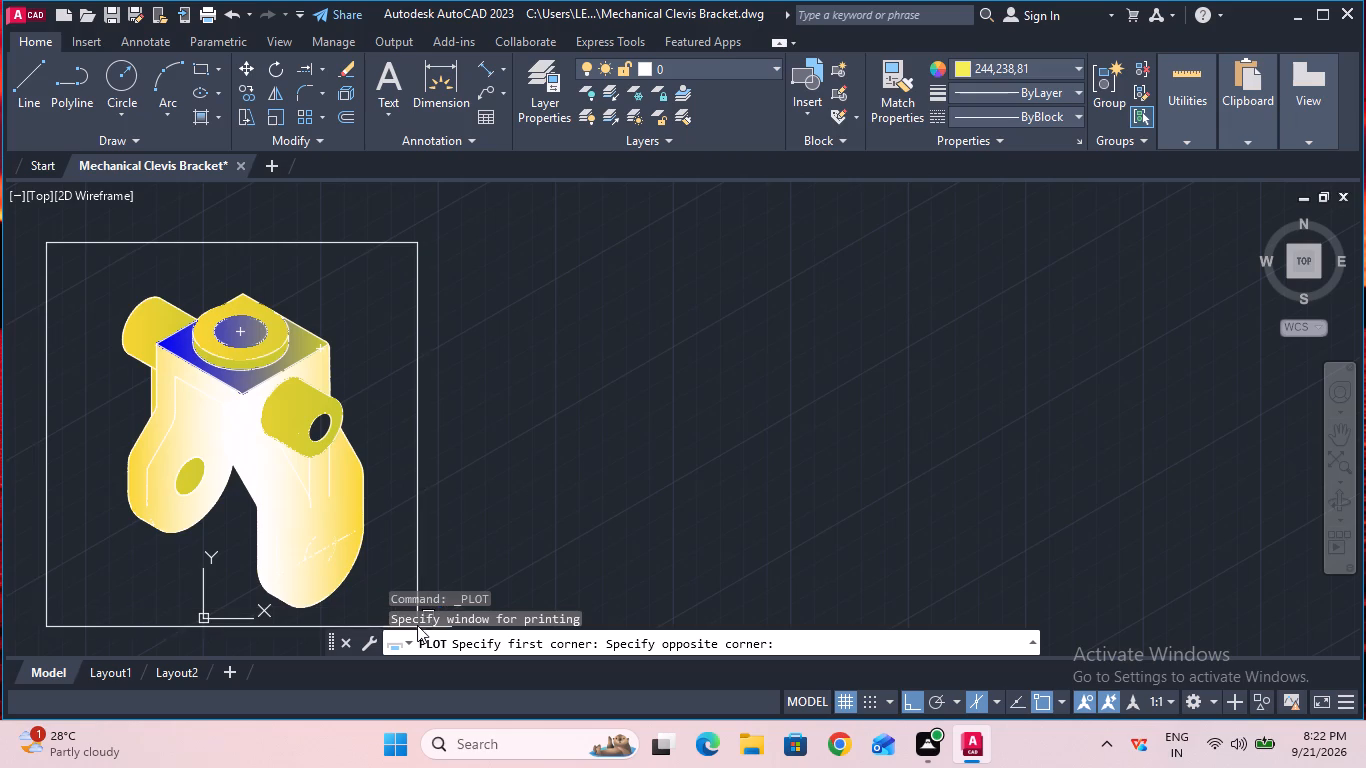
click(384, 611)
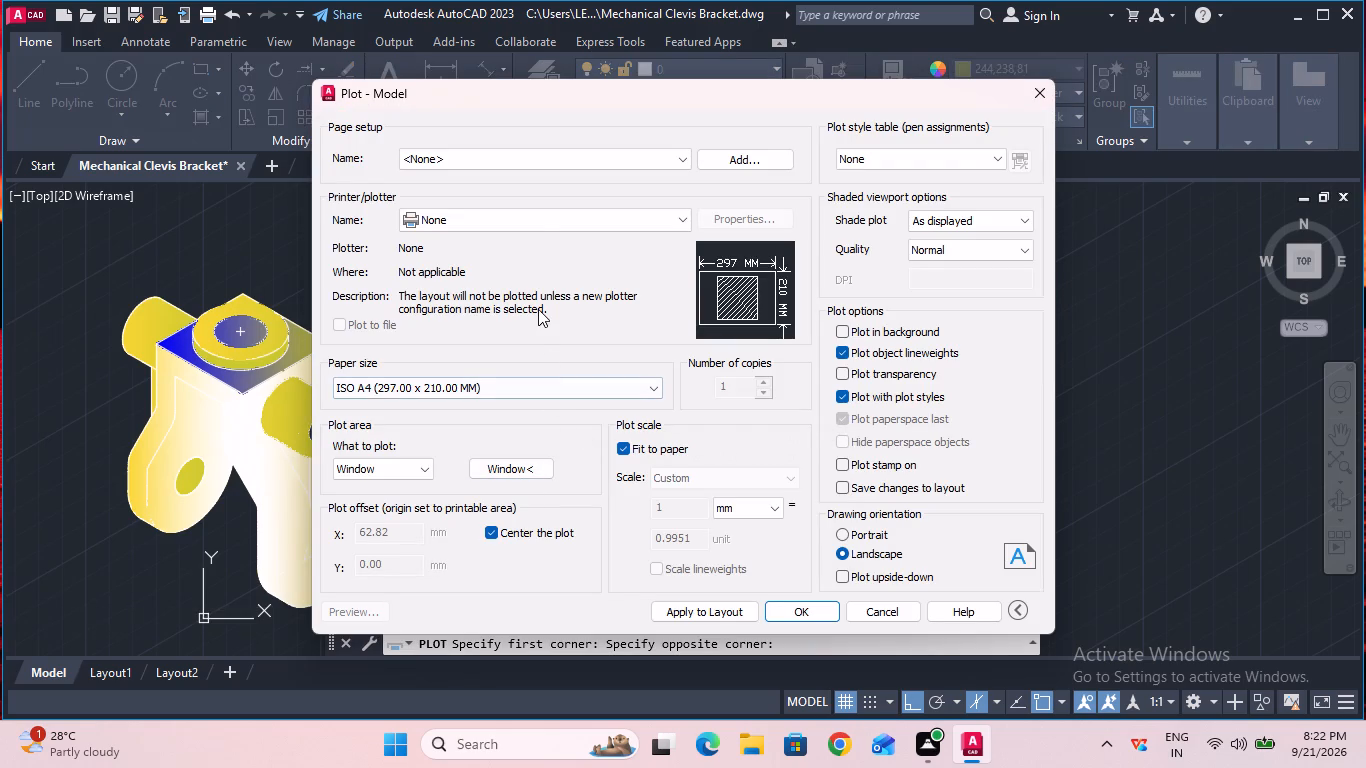
Plot the windowed bracket to a PDF file using DWG To PDF.pc3, keeping the suggested file name.
click(542, 228)
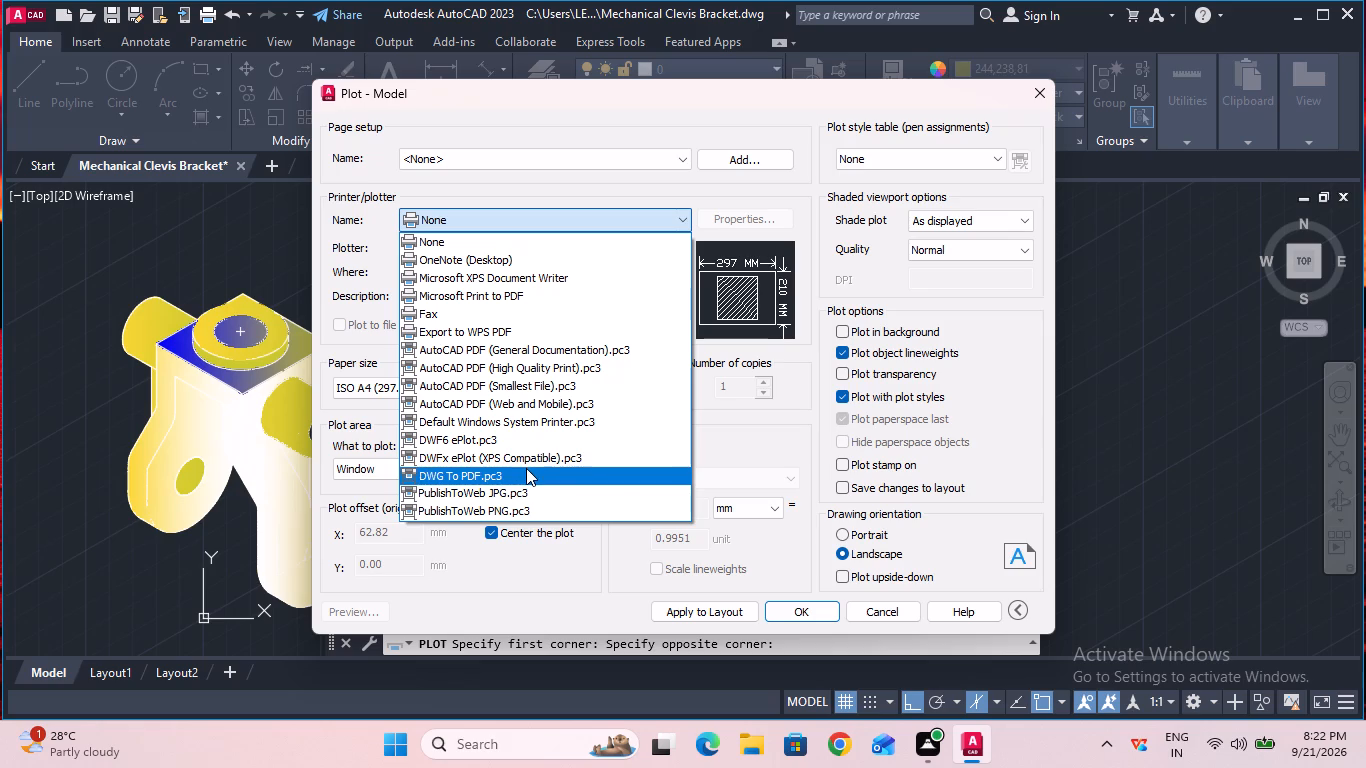
click(526, 469)
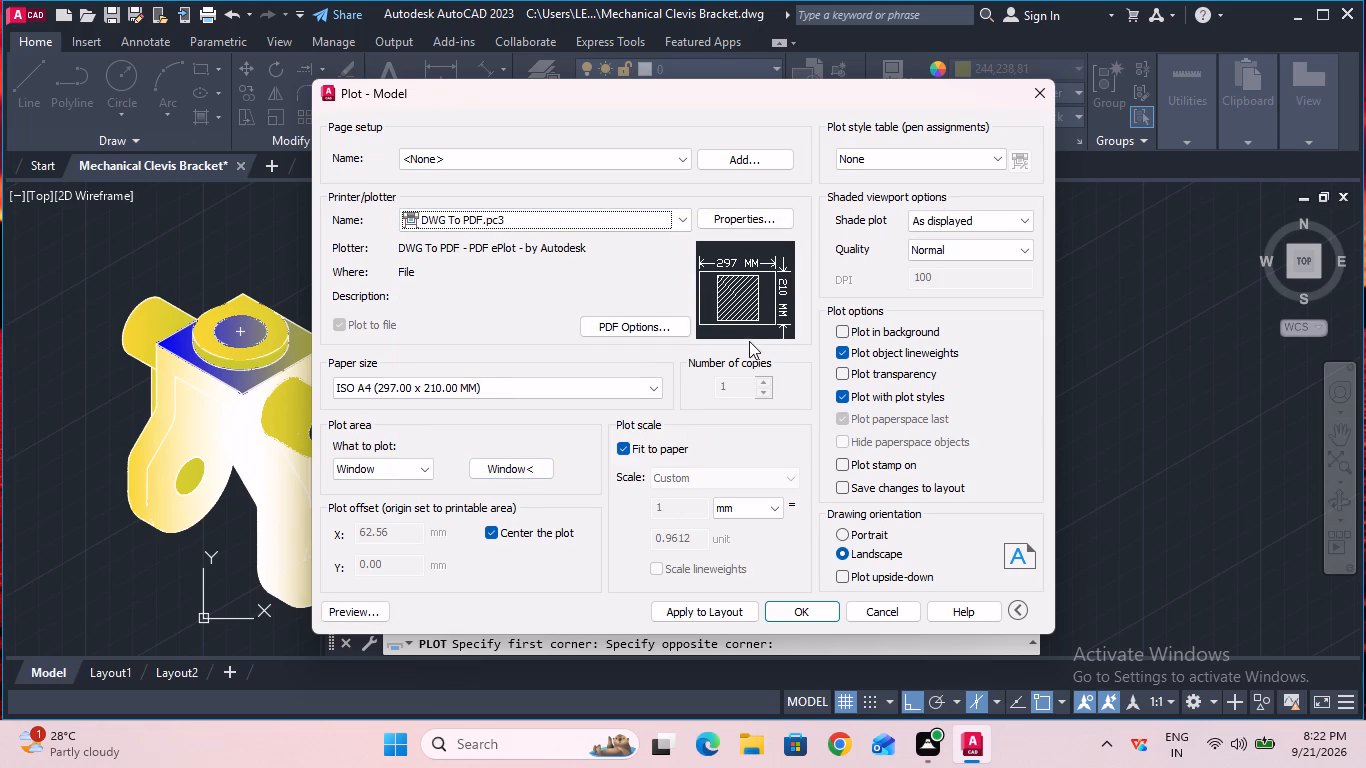
click(784, 606)
click(917, 552)
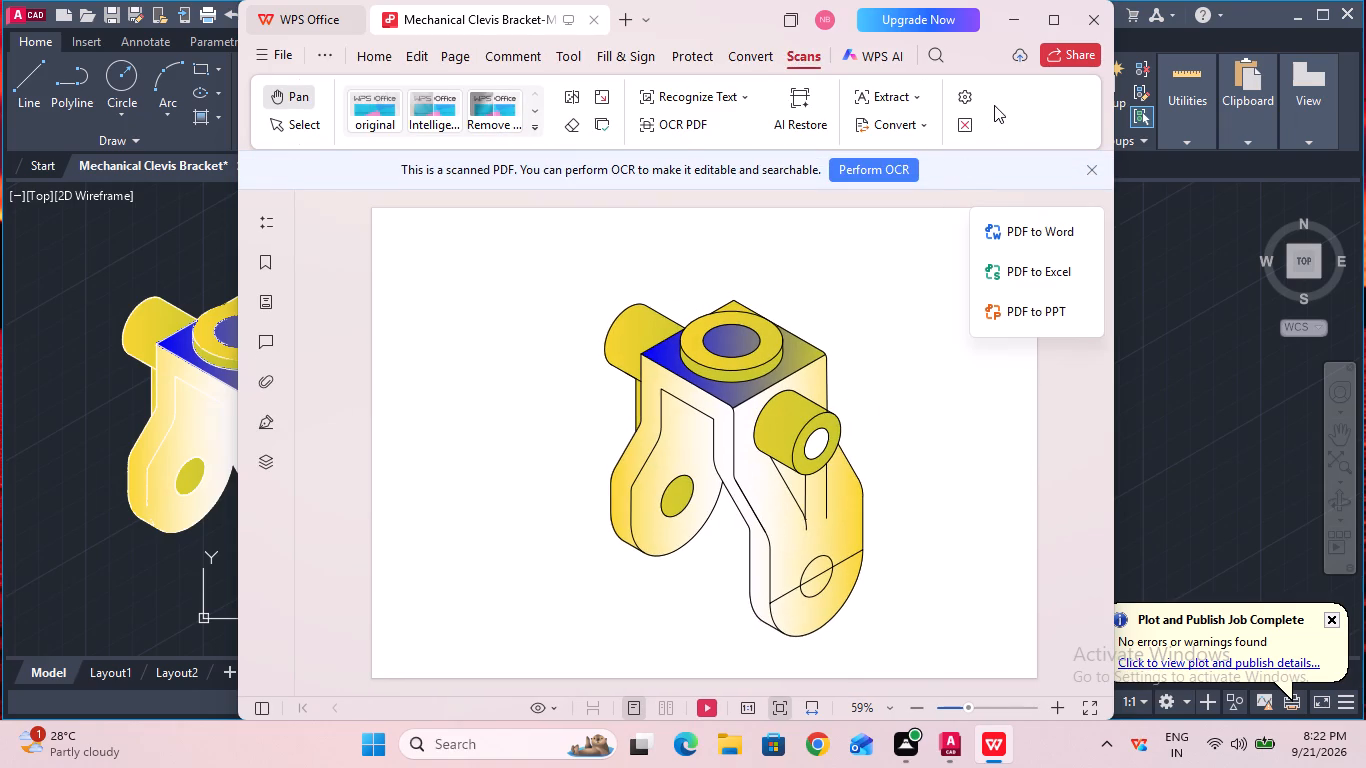
Close the plotted PDF in WPS Office and quit AutoCAD.
click(1088, 13)
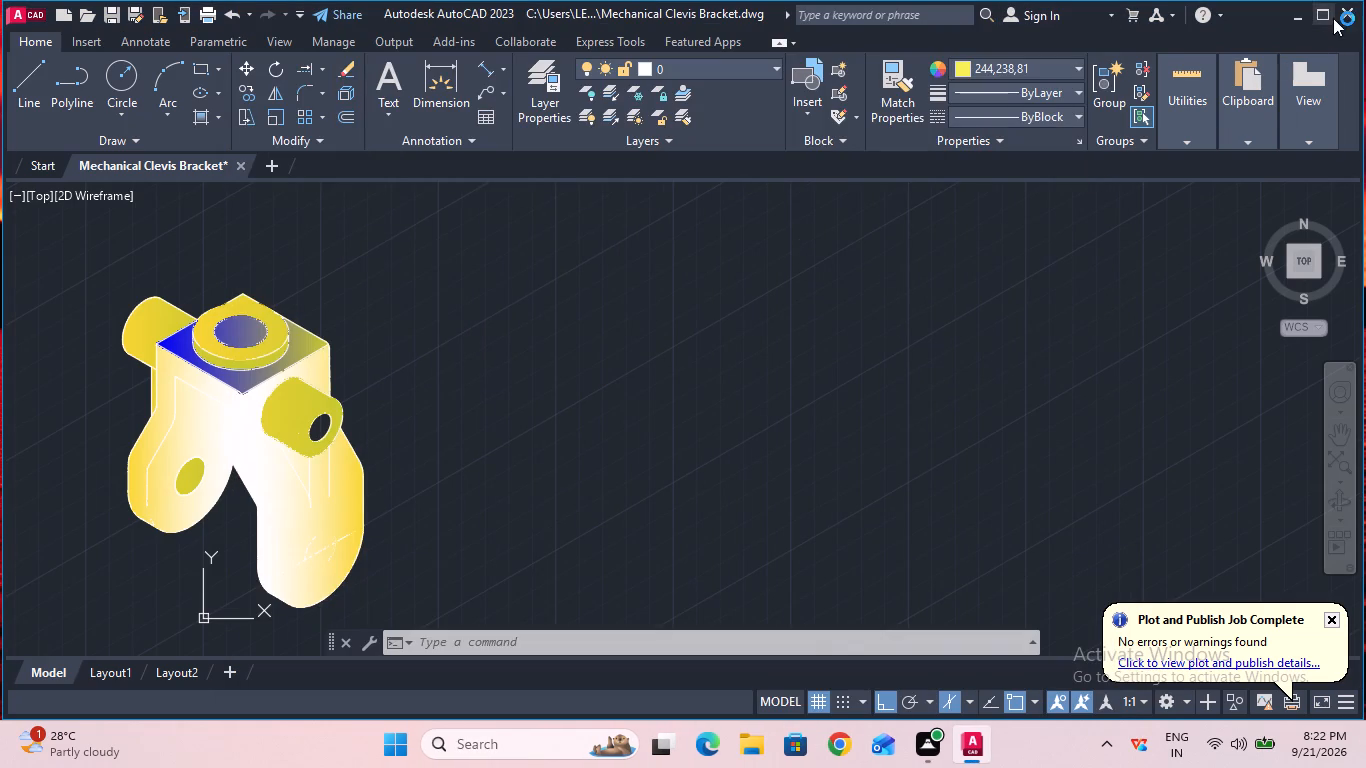
click(1342, 13)
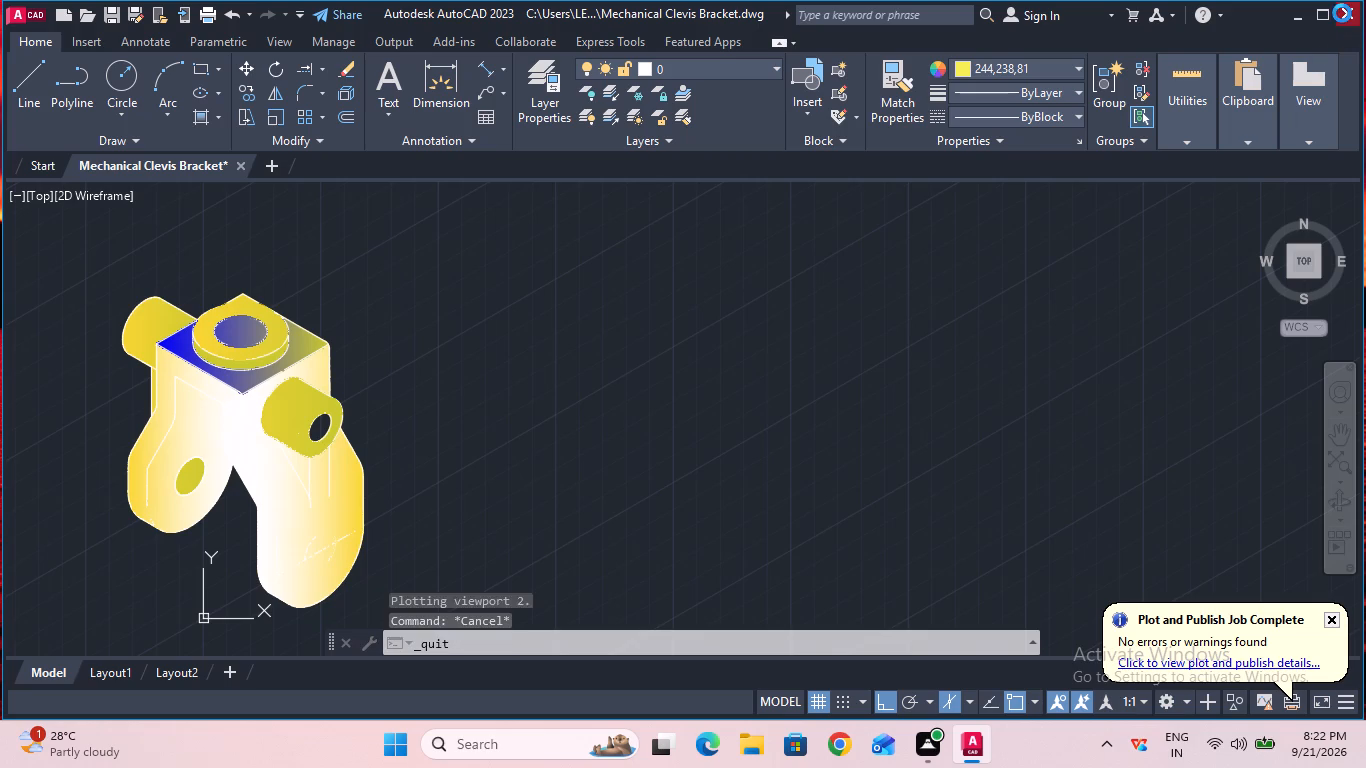
click(664, 412)
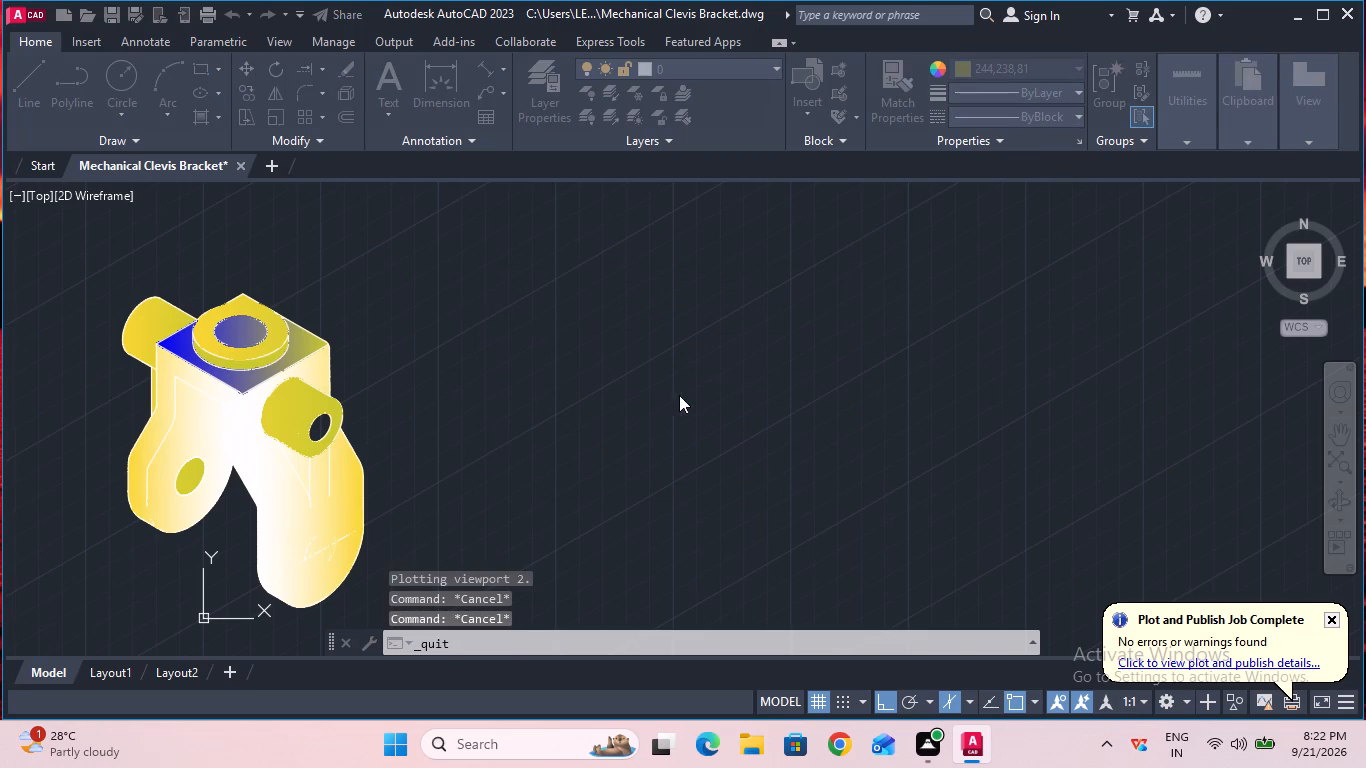